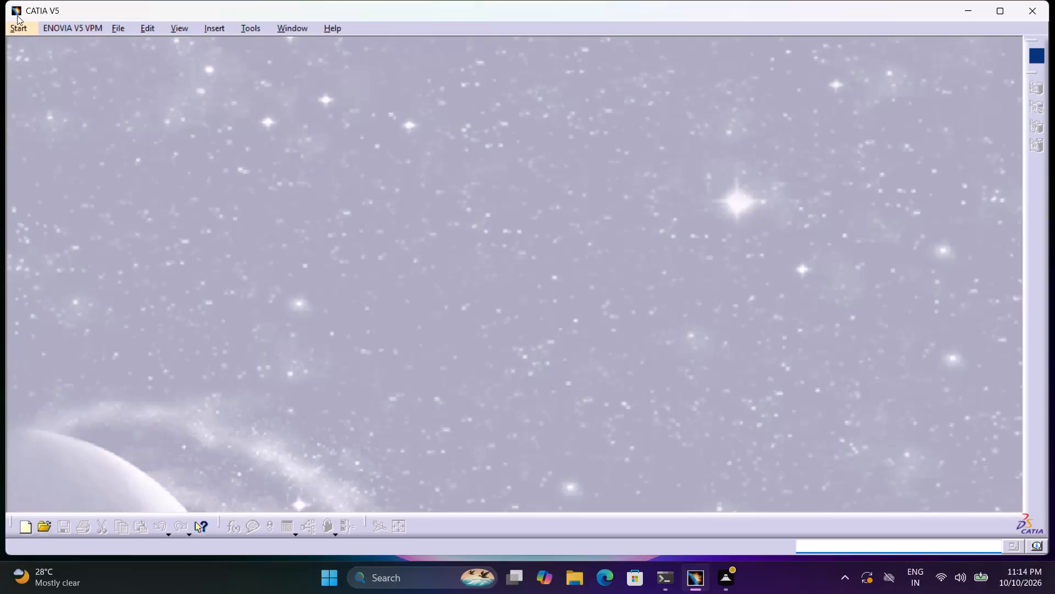
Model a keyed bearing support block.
Create a new Part Design part named catia 28.
left_click(18, 26)
left_click(45, 63)
left_click(198, 61)
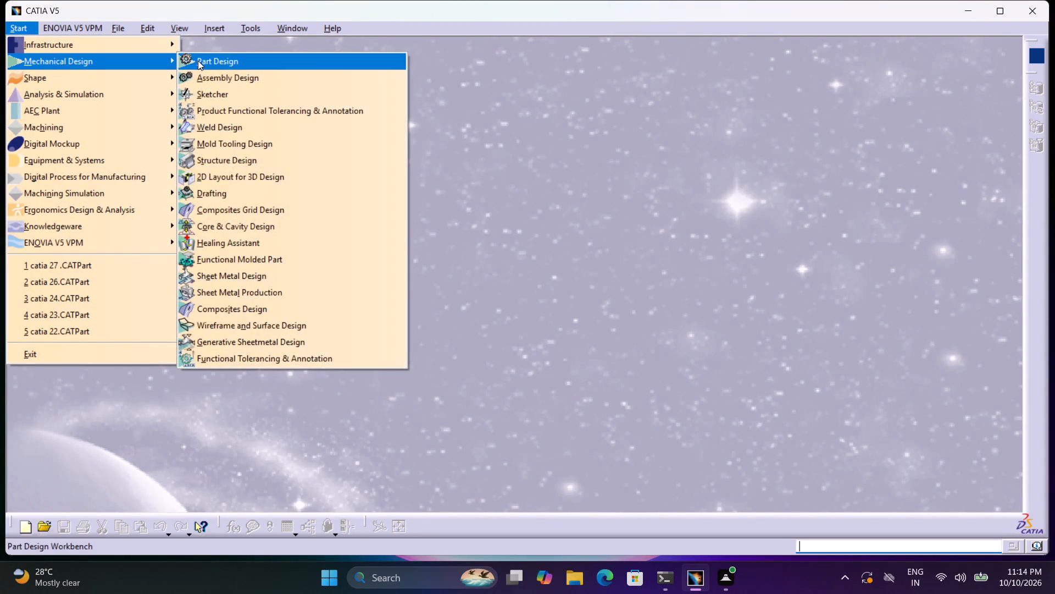
key("BackSpace")
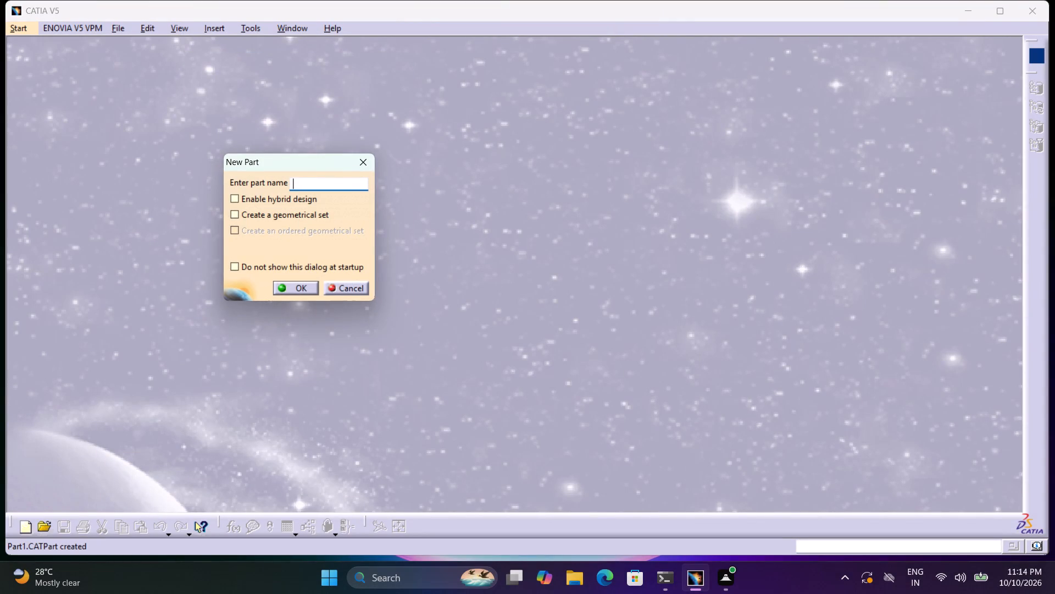
key("ctrl+c")
key("ctrl+v")
key("ctrl+v")
key("ctrl+v")
key("ctrl+v")
key("ctrl+v")
type("catia")
key("space")
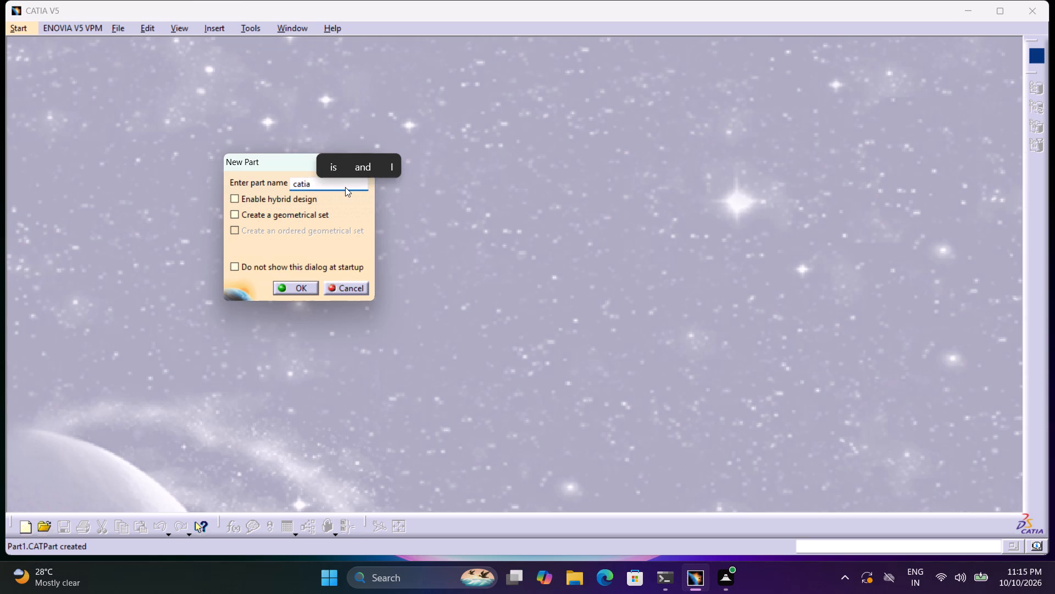
key("2")
key("7")
key("BackSpace")
key("8")
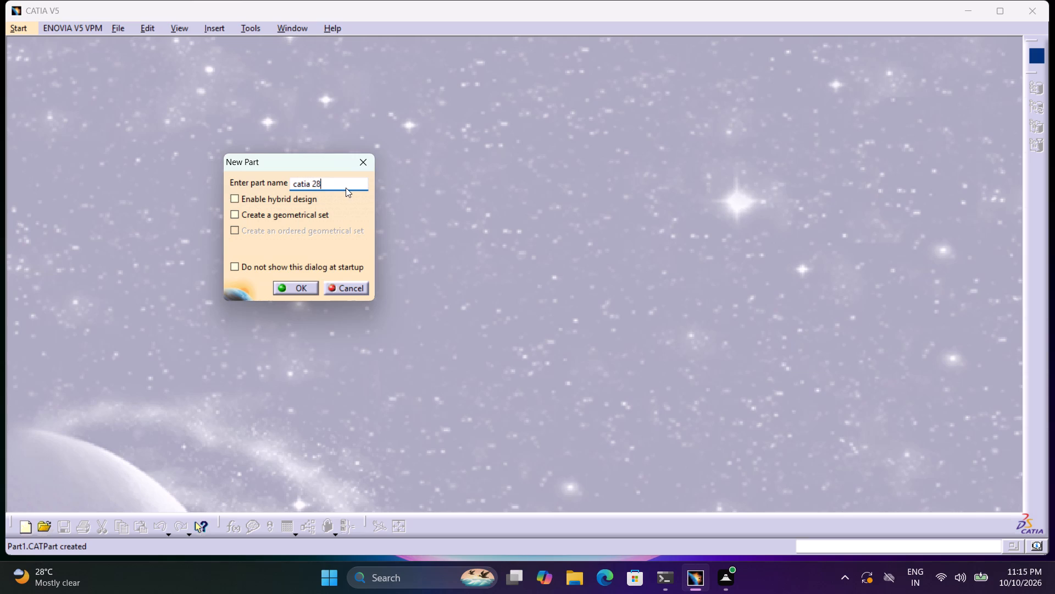
left_click(284, 283)
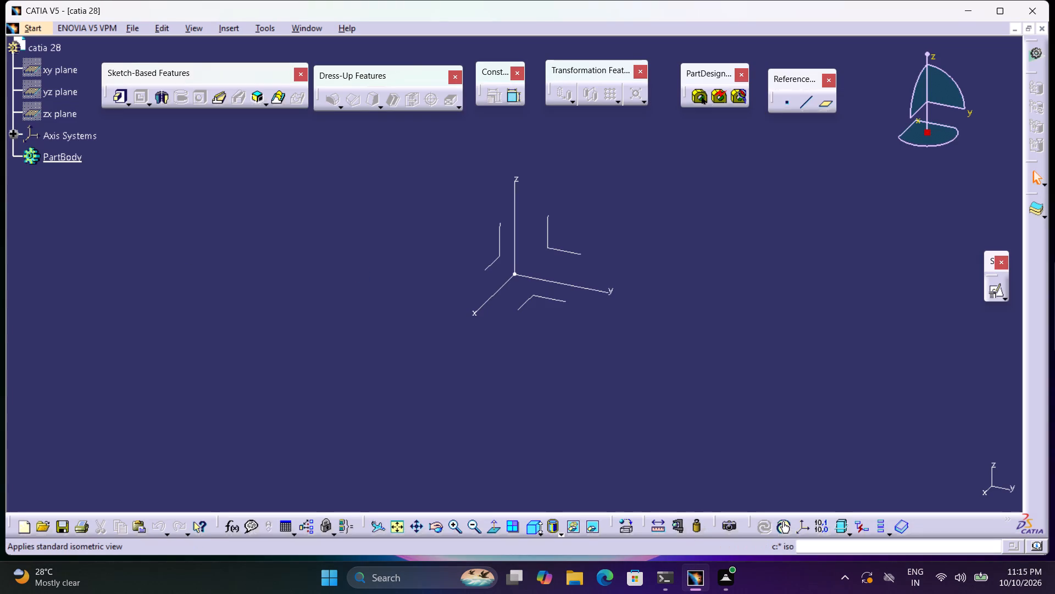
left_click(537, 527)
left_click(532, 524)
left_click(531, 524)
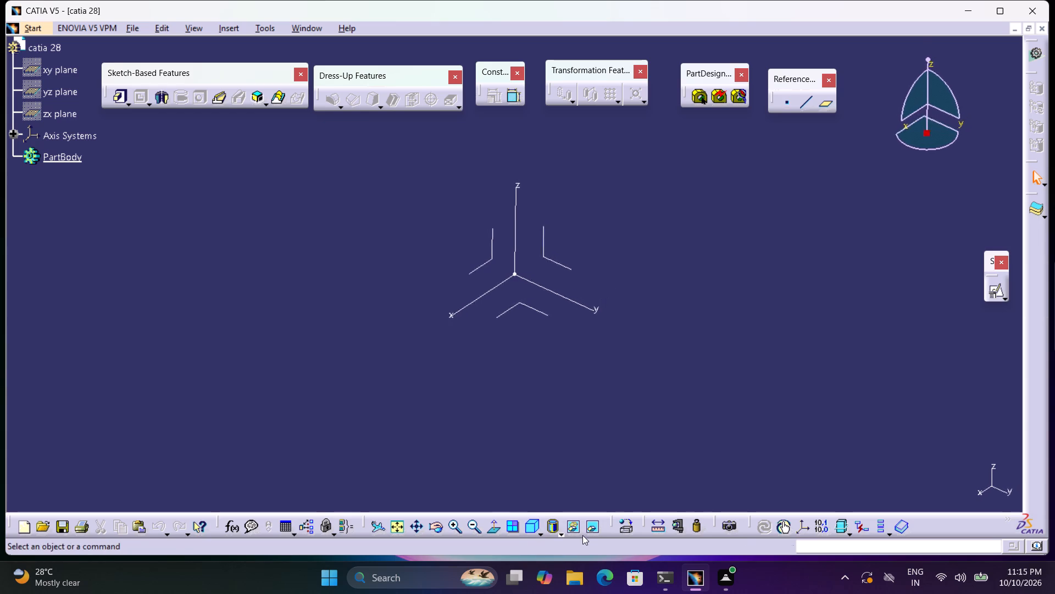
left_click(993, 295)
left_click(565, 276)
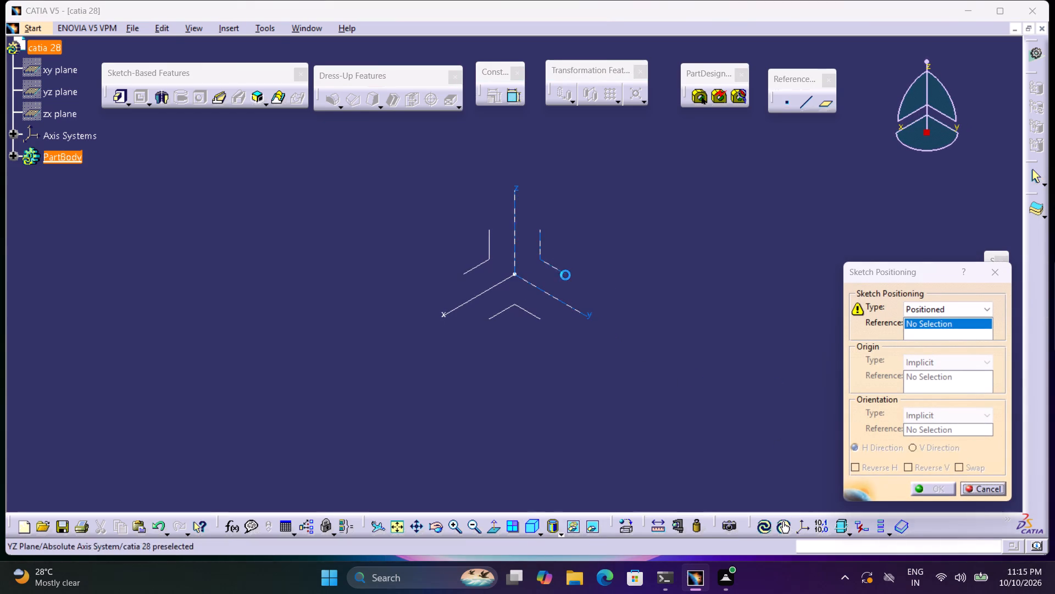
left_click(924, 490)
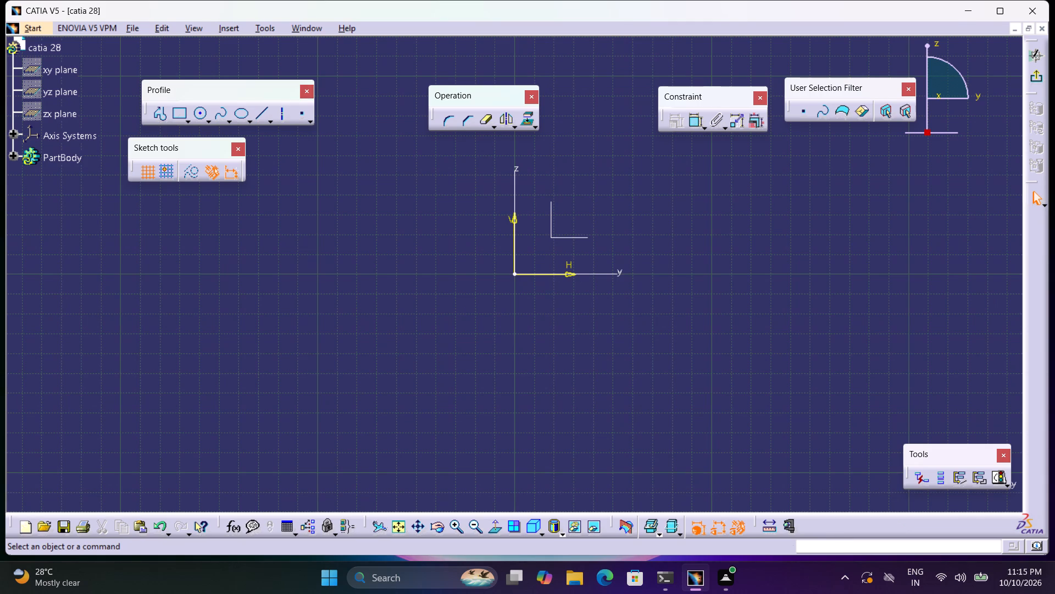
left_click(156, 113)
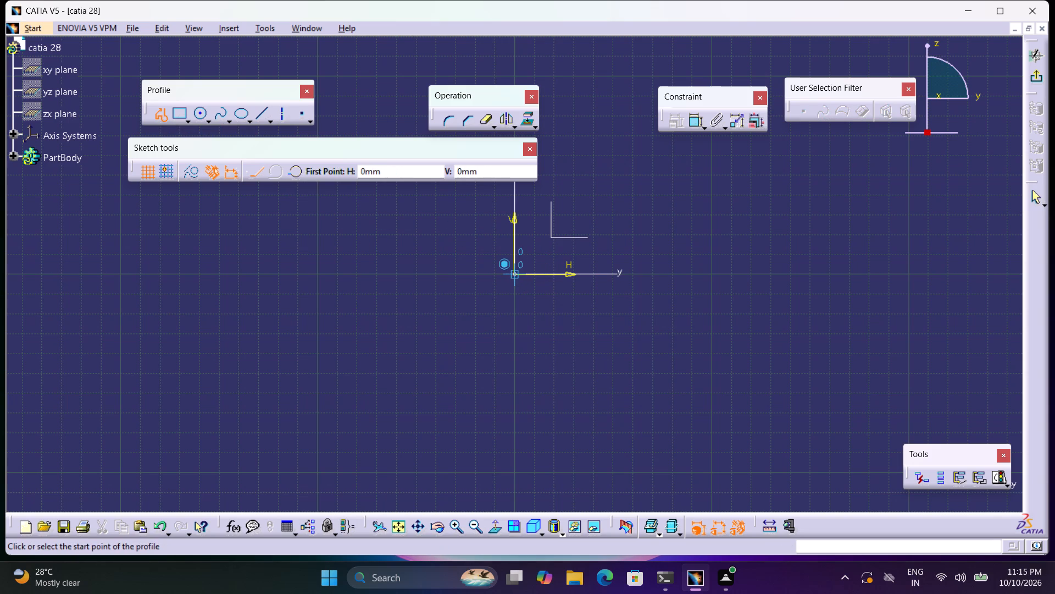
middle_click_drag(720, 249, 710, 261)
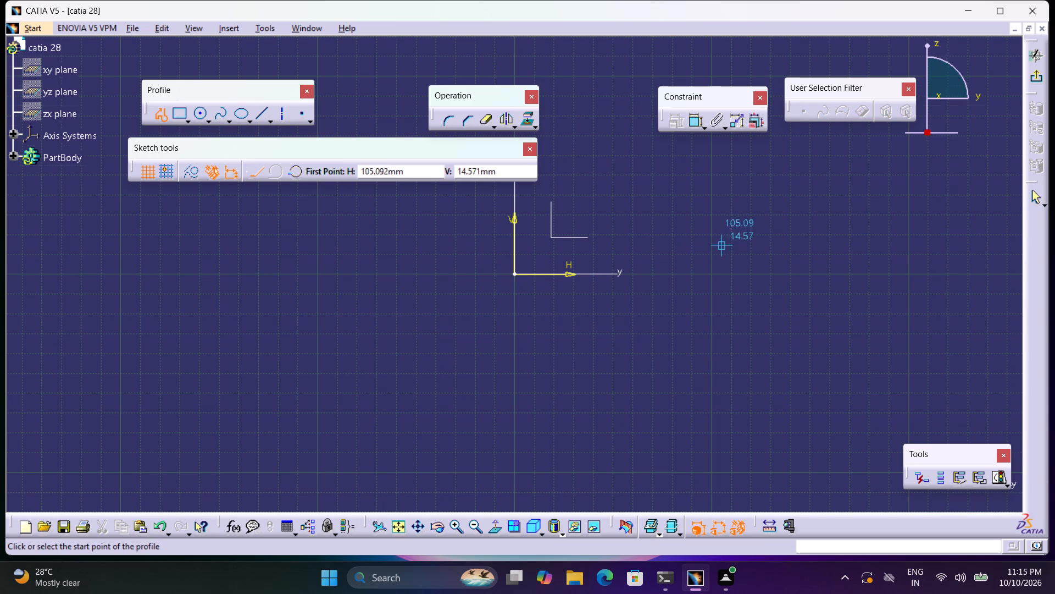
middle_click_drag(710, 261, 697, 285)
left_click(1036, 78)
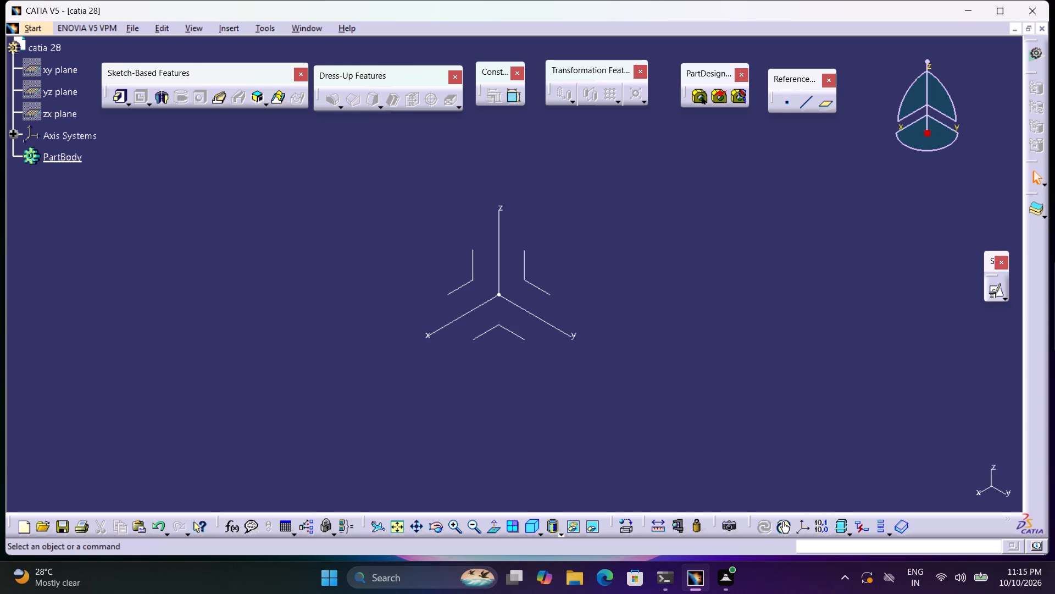
Open a positioned sketch on the YZ plane.
left_click(993, 287)
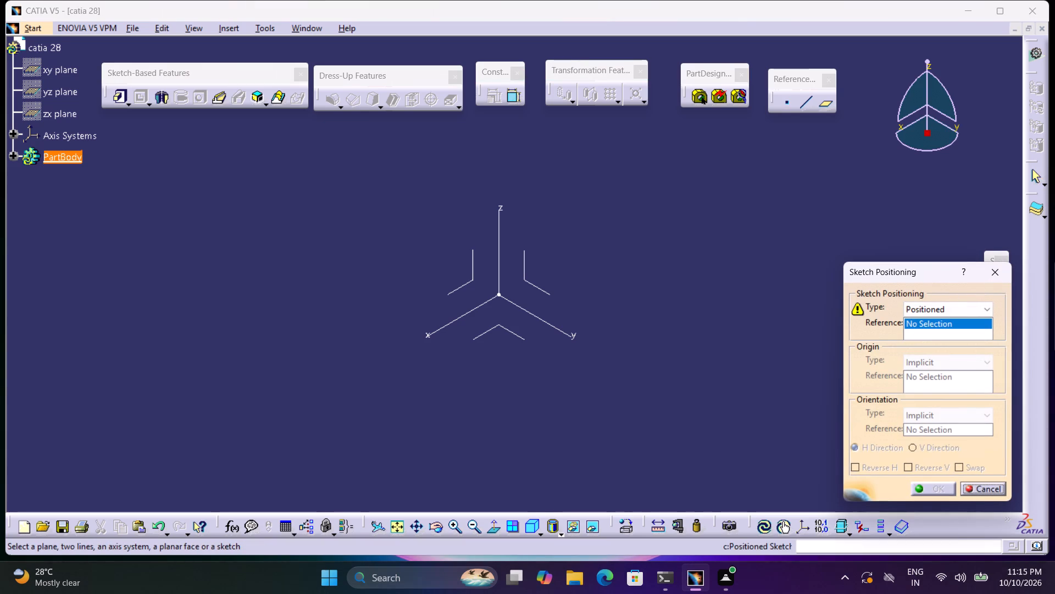
left_click(539, 290)
left_click(931, 486)
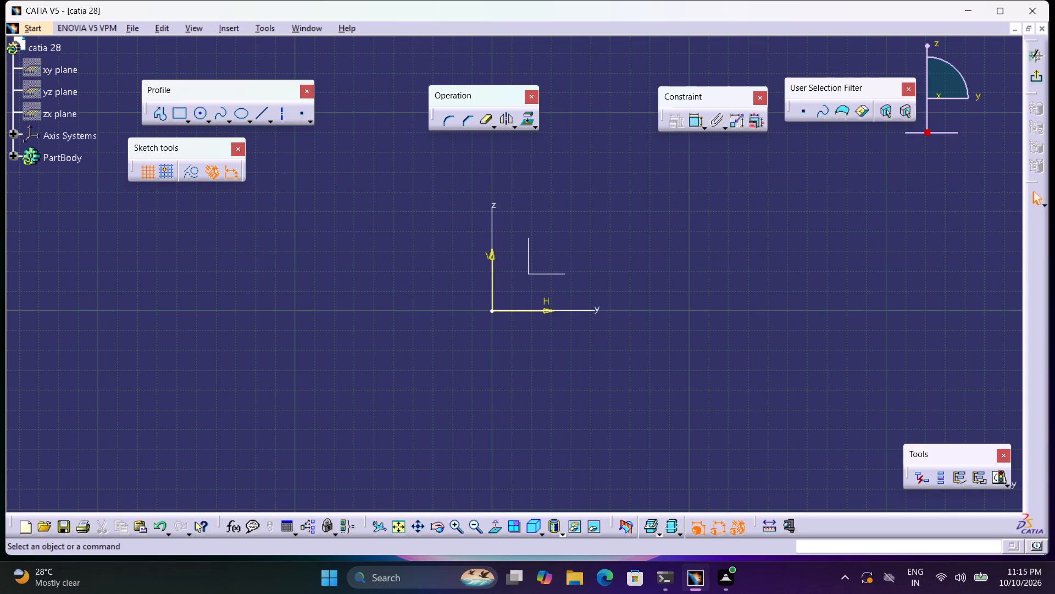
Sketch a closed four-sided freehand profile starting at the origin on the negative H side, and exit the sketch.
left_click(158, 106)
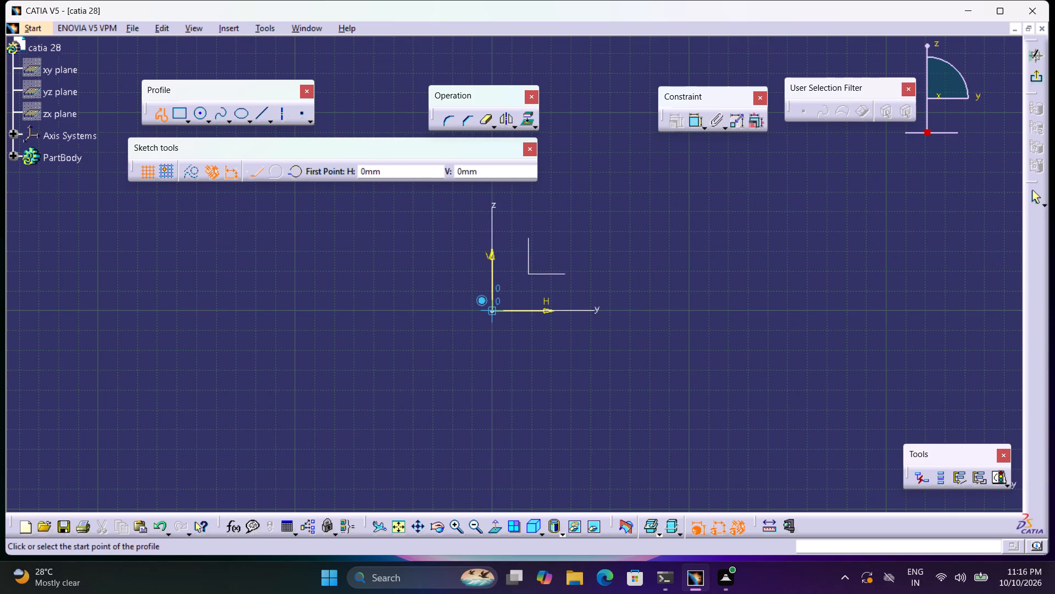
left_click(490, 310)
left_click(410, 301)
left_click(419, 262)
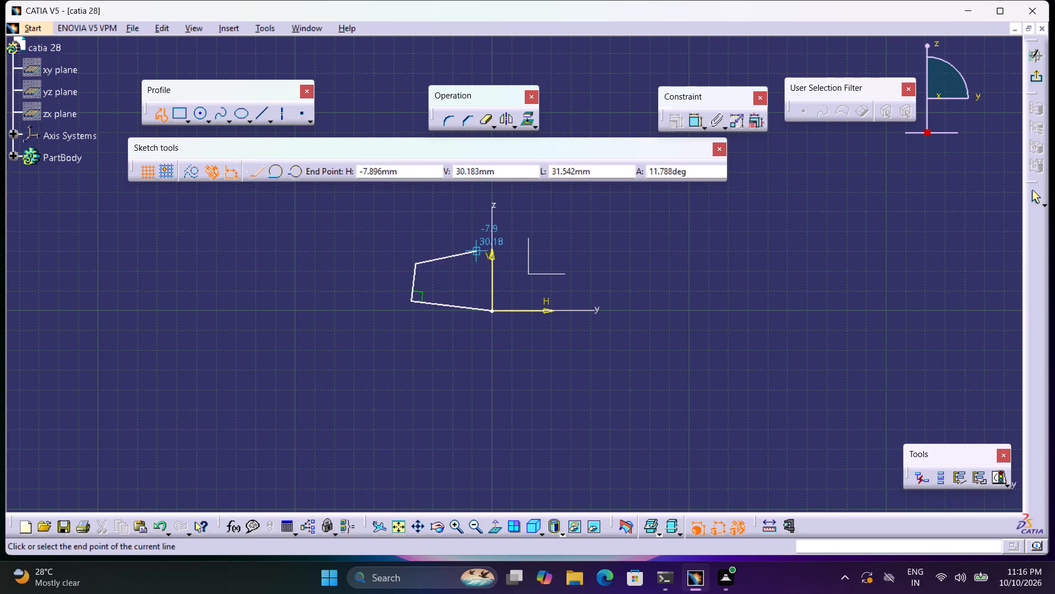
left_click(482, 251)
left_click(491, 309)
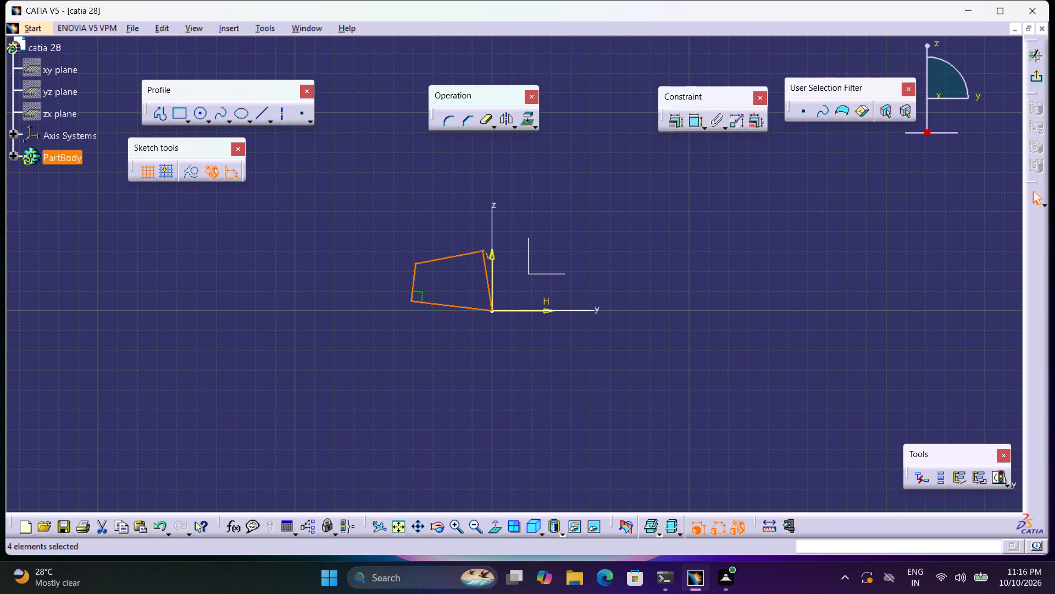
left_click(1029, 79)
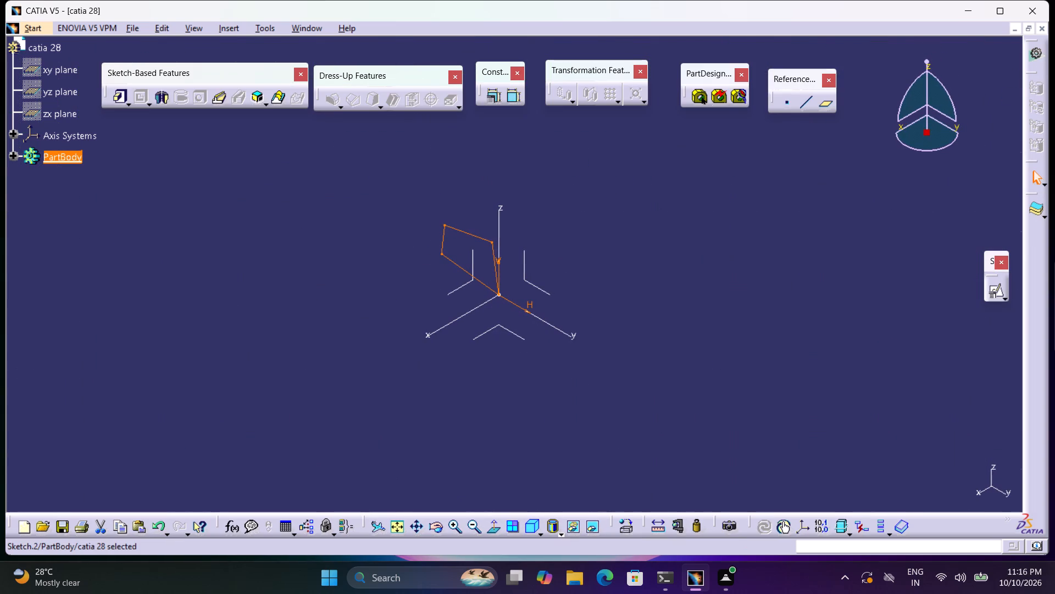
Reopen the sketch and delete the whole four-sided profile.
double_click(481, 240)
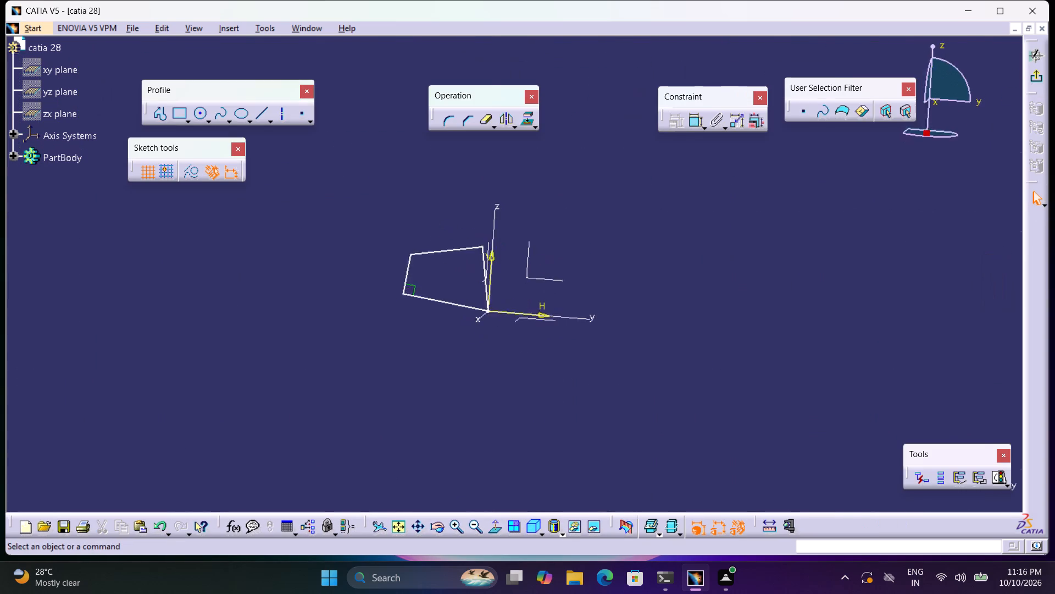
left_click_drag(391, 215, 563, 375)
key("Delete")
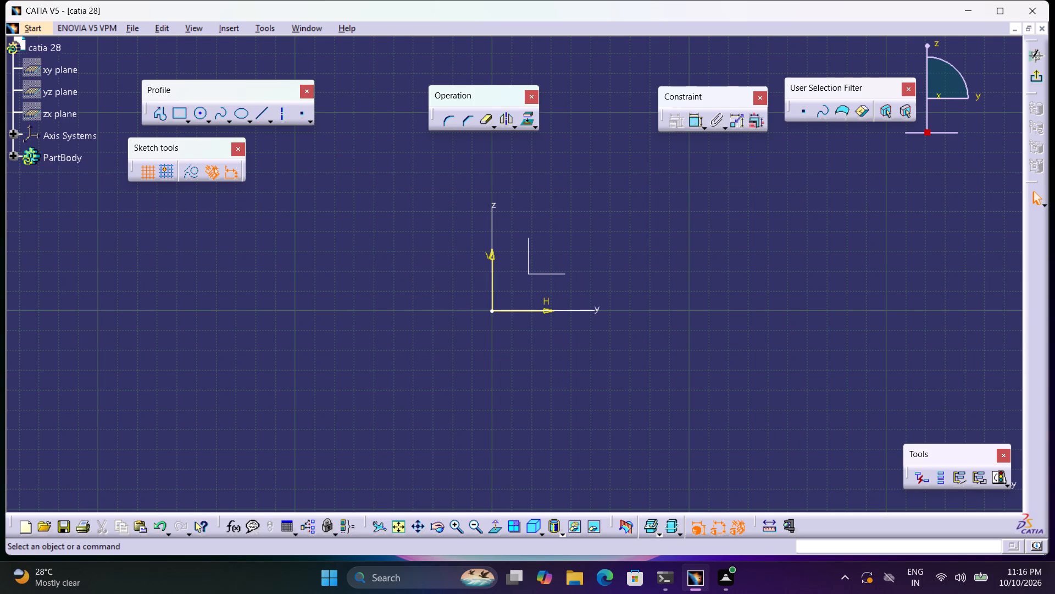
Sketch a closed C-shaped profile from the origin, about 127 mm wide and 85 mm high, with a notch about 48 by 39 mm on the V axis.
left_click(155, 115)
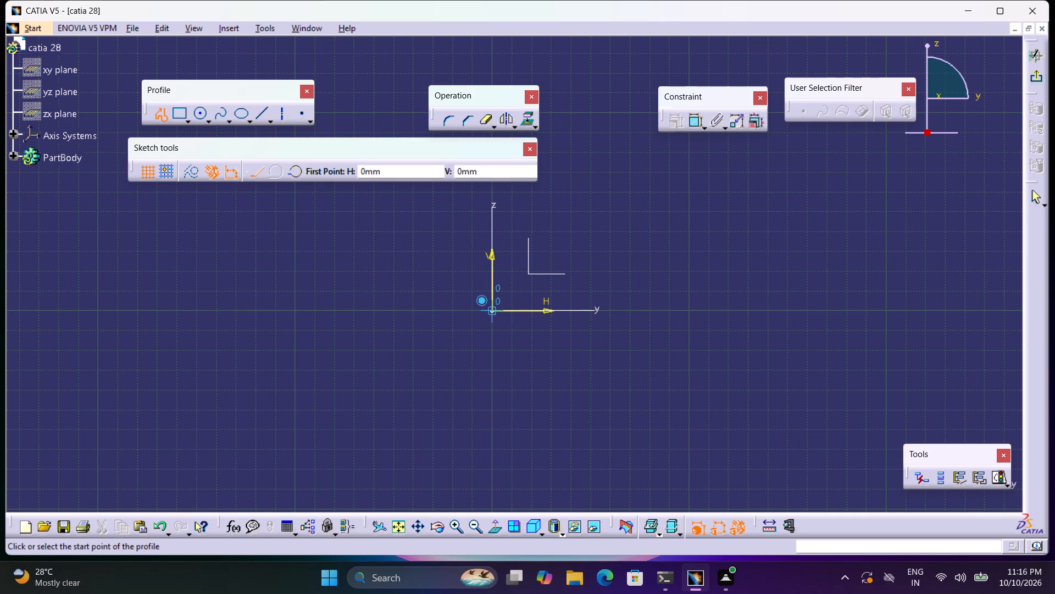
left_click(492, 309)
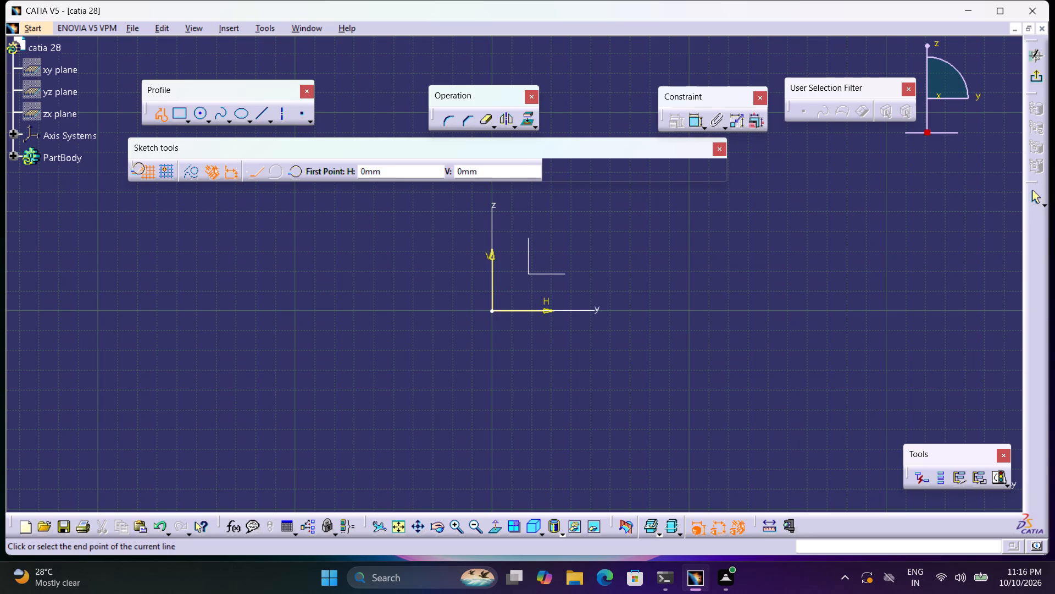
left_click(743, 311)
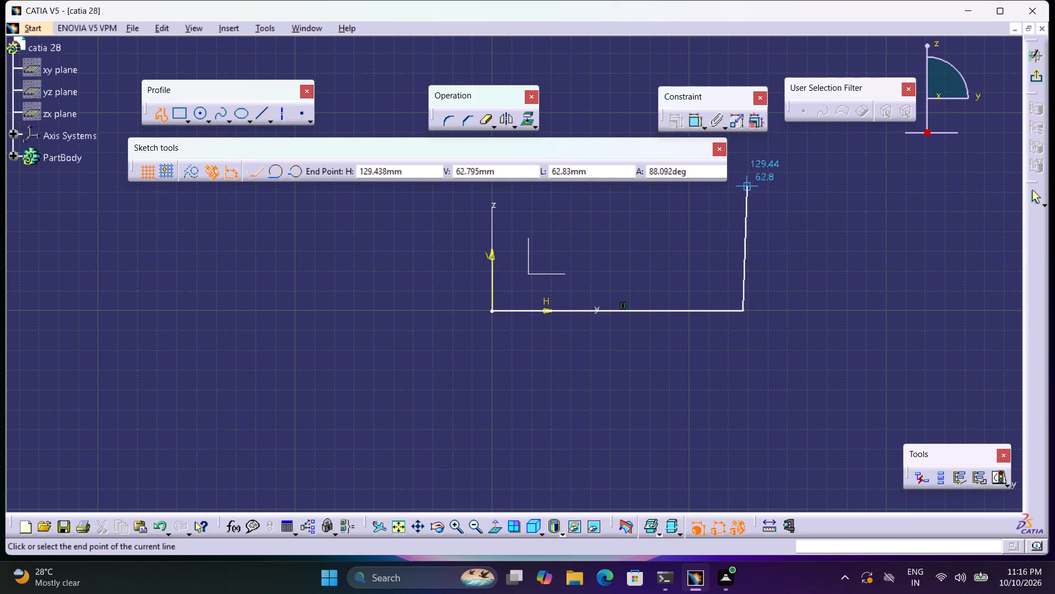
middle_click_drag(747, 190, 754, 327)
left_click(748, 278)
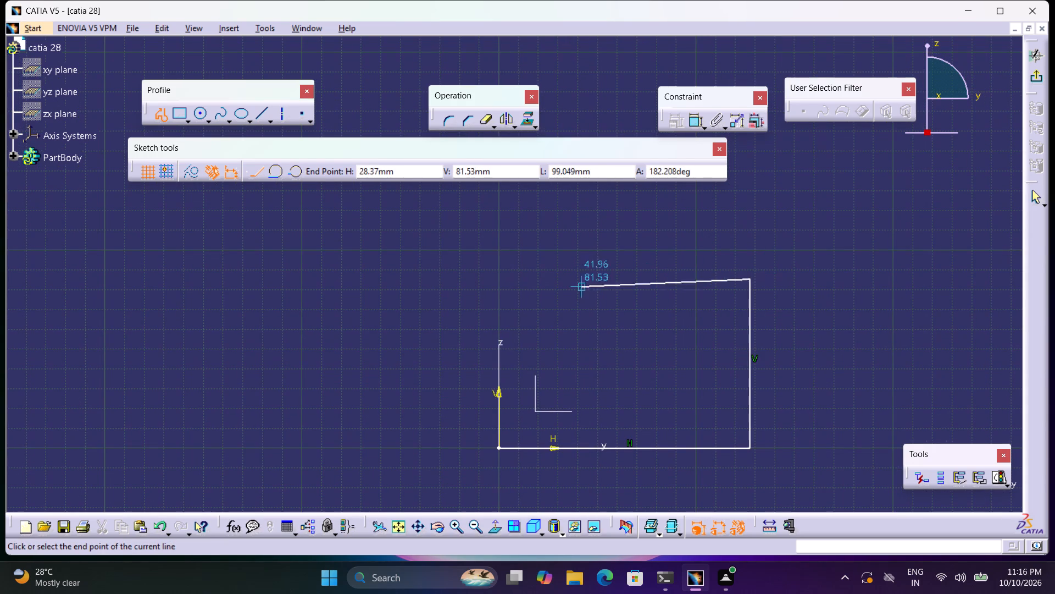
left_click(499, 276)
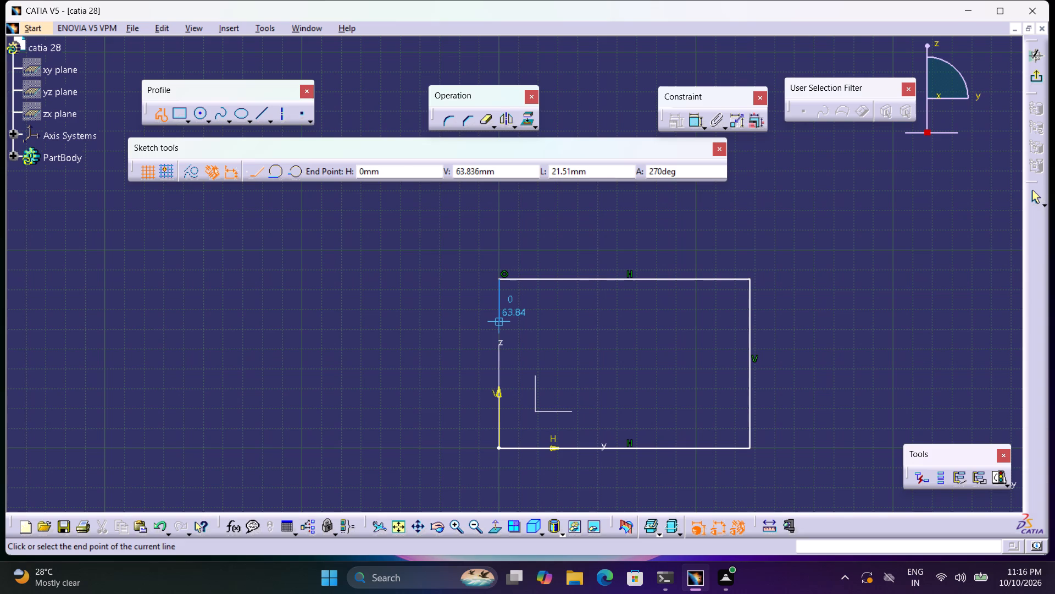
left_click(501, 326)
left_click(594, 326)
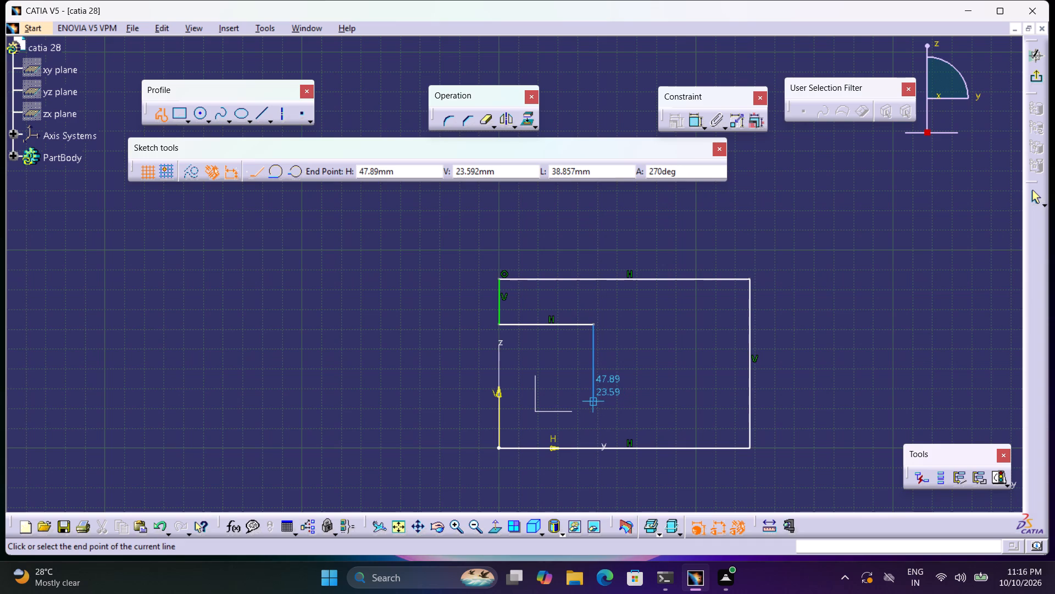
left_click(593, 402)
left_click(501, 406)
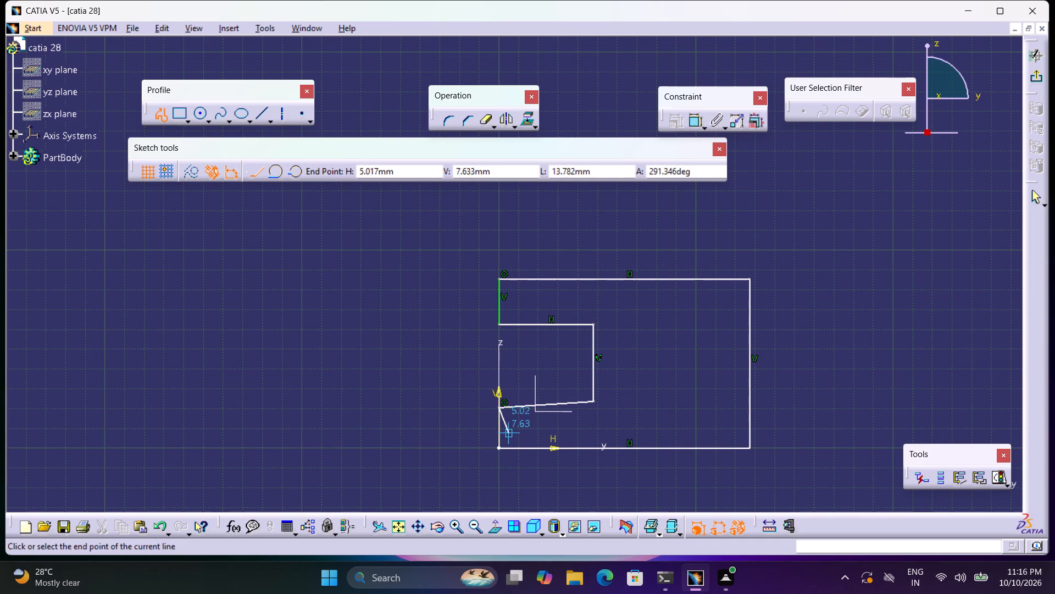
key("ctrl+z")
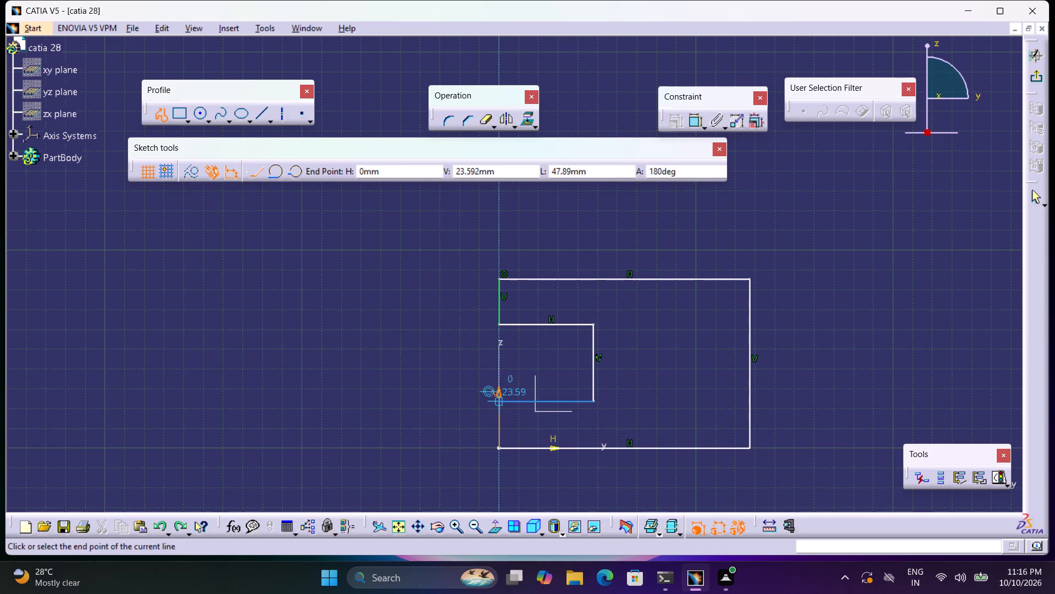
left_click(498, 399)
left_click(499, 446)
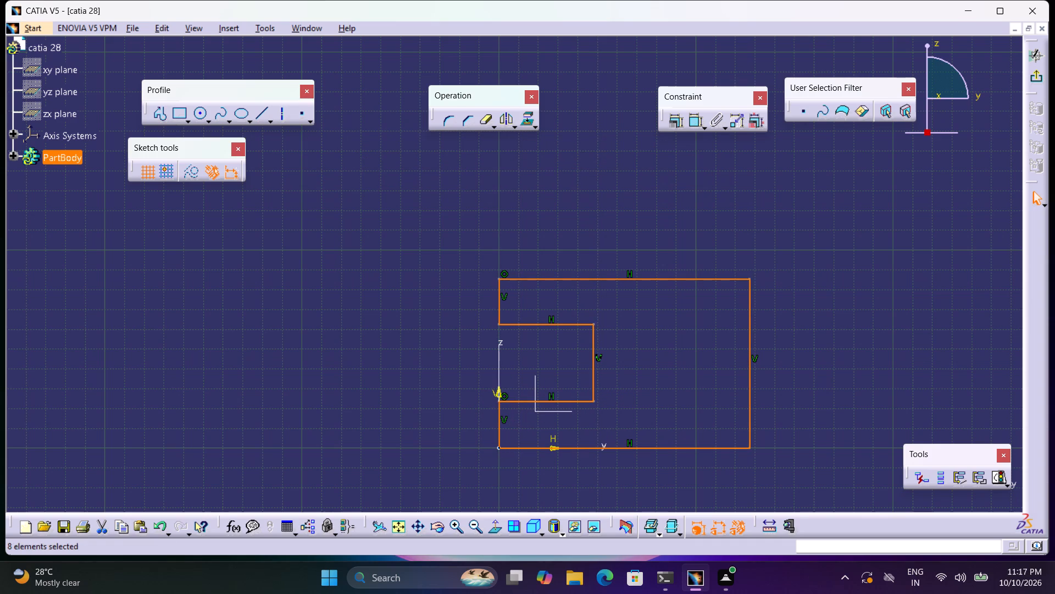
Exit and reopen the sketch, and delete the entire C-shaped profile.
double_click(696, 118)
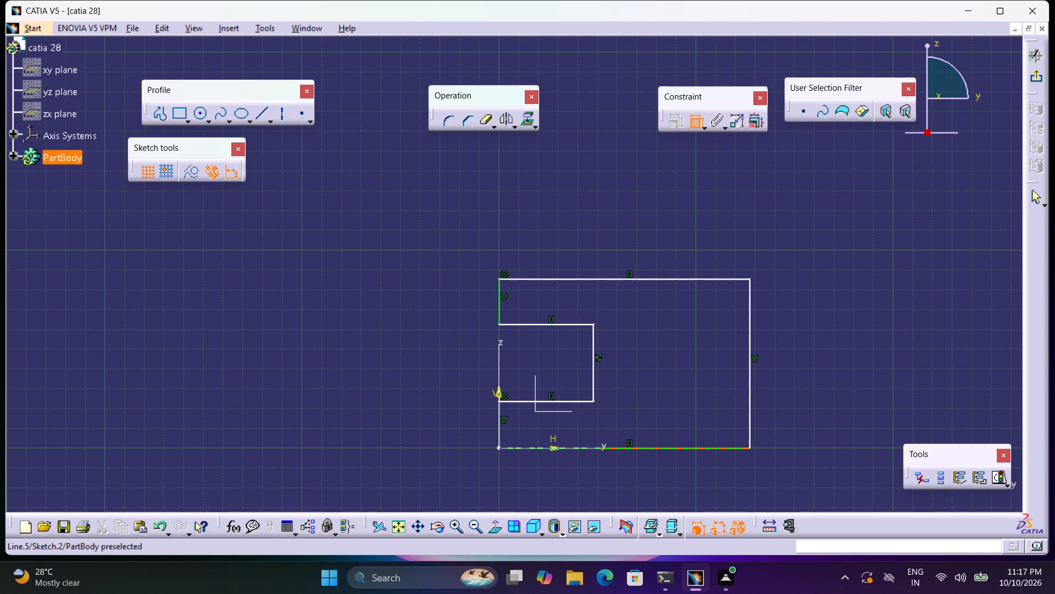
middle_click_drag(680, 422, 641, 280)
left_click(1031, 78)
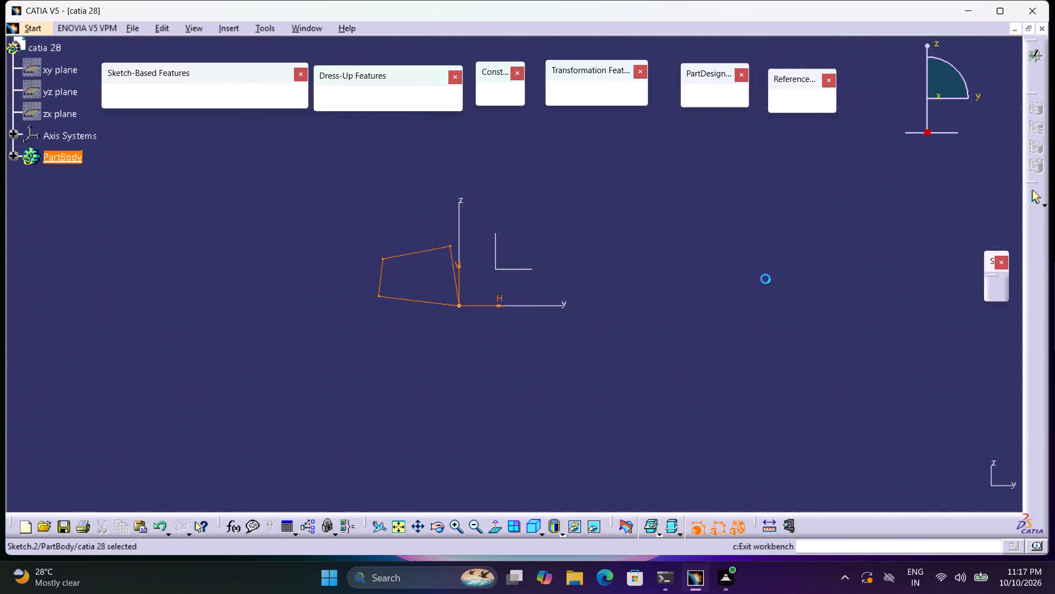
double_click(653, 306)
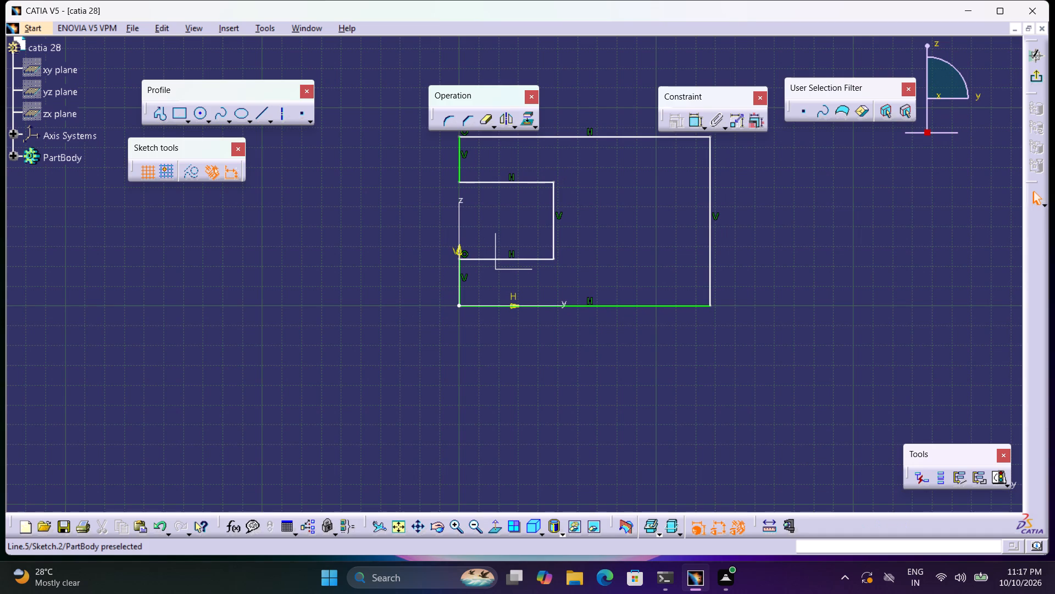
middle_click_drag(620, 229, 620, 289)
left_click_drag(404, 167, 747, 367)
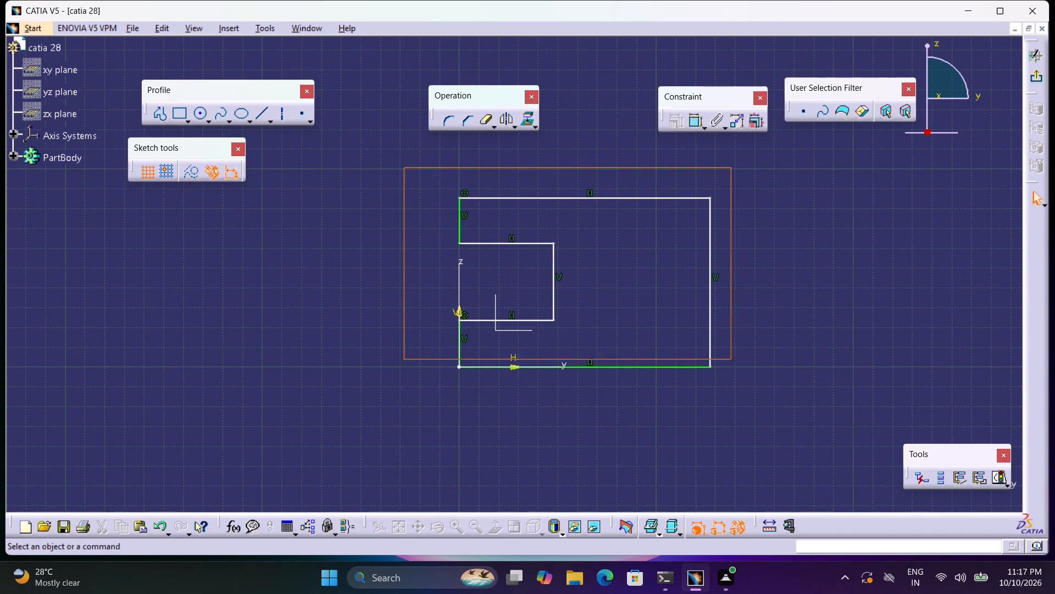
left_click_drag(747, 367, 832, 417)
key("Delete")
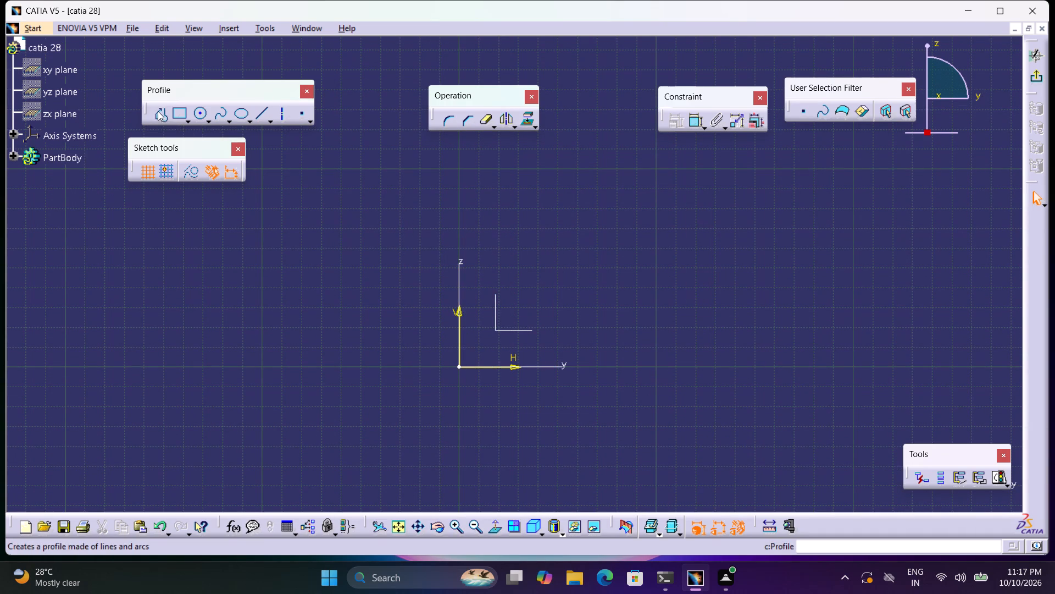
Sketch a closed C-shaped profile from the origin, about 138 mm wide and 71 mm high, with a notch about 31 by 24 mm opposite the V axis.
left_click(157, 111)
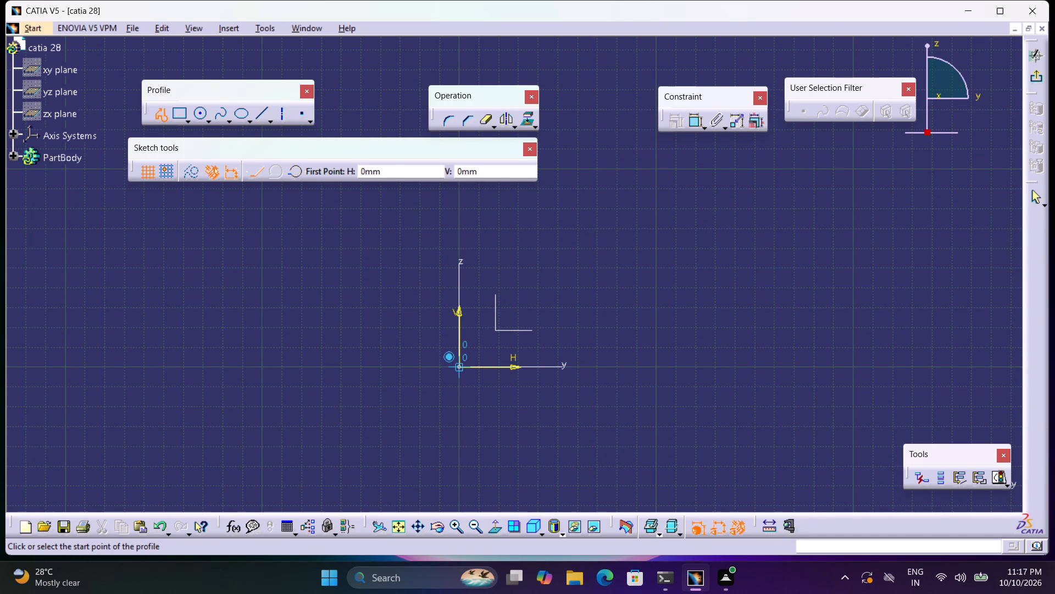
left_click(460, 367)
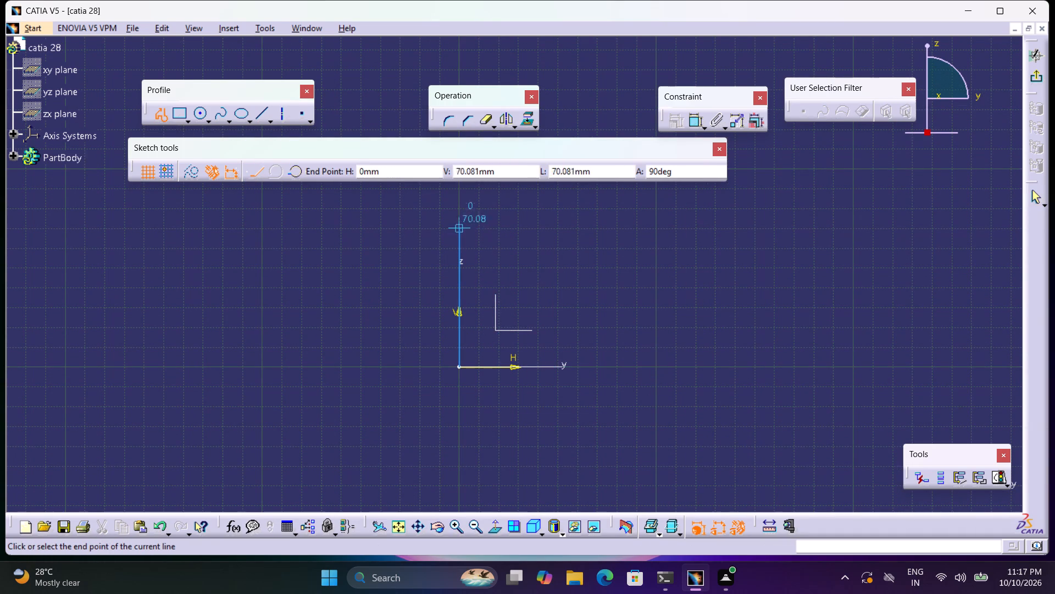
left_click(458, 226)
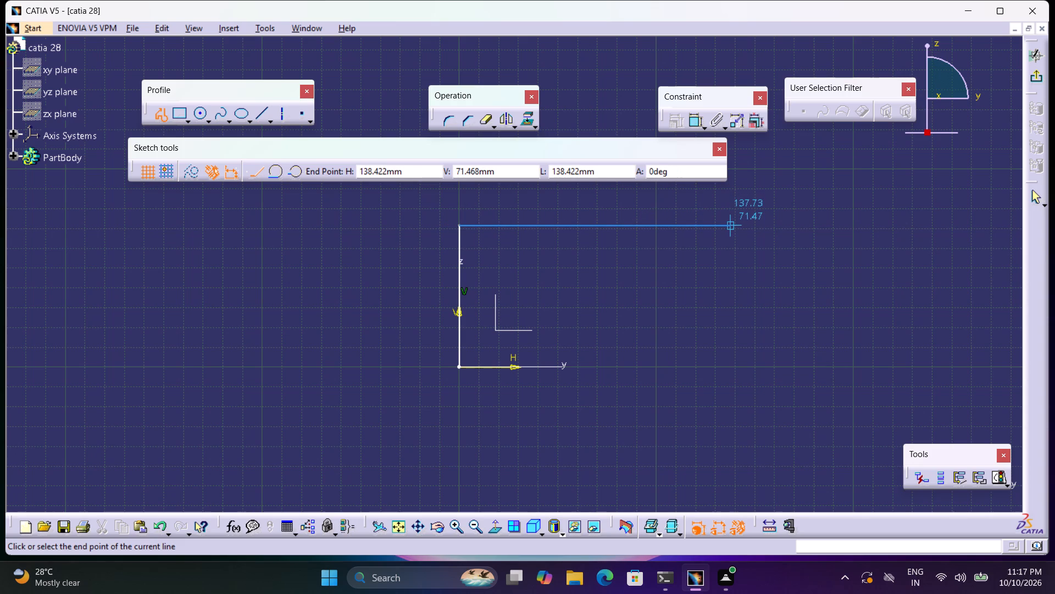
left_click(732, 230)
left_click(733, 268)
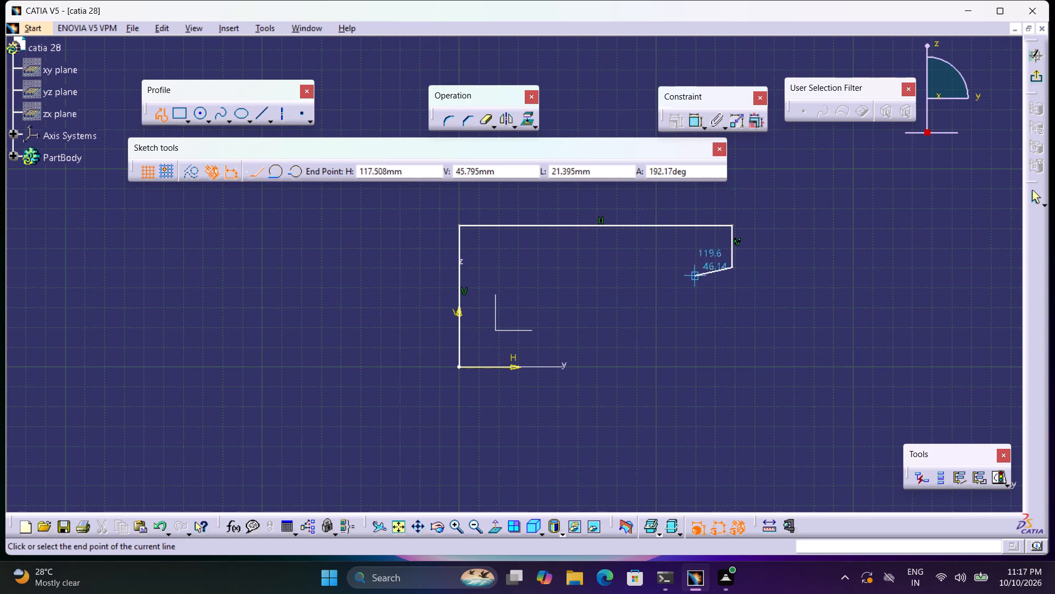
left_click(671, 267)
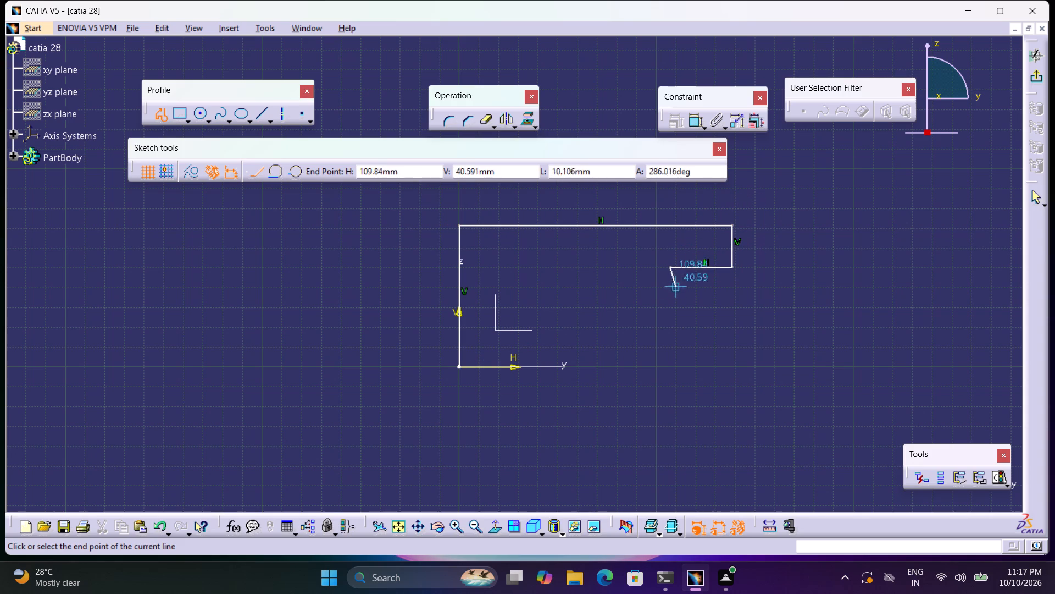
left_click(670, 315)
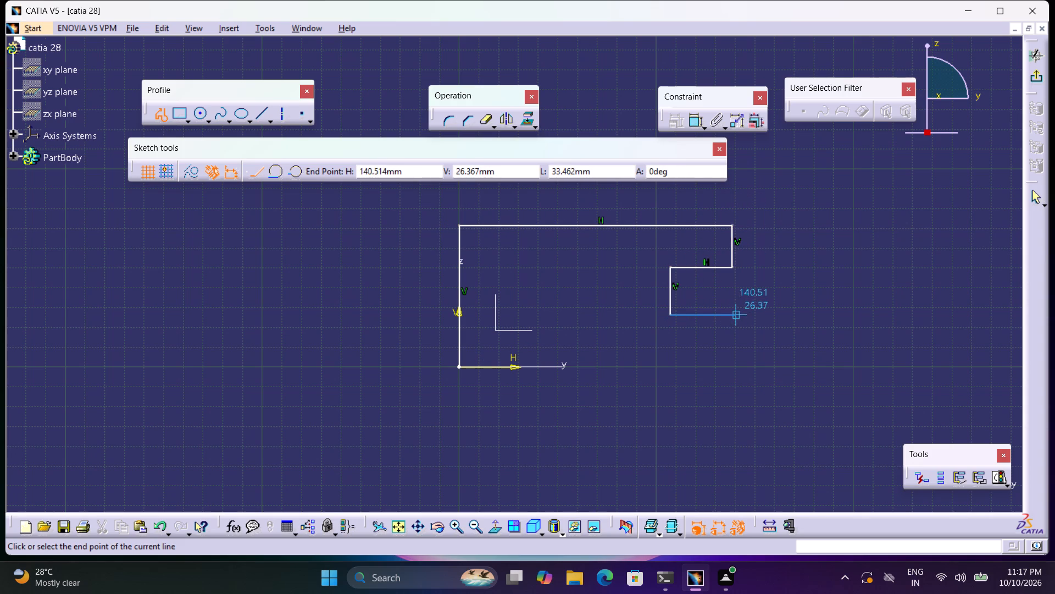
left_click(734, 313)
left_click(734, 367)
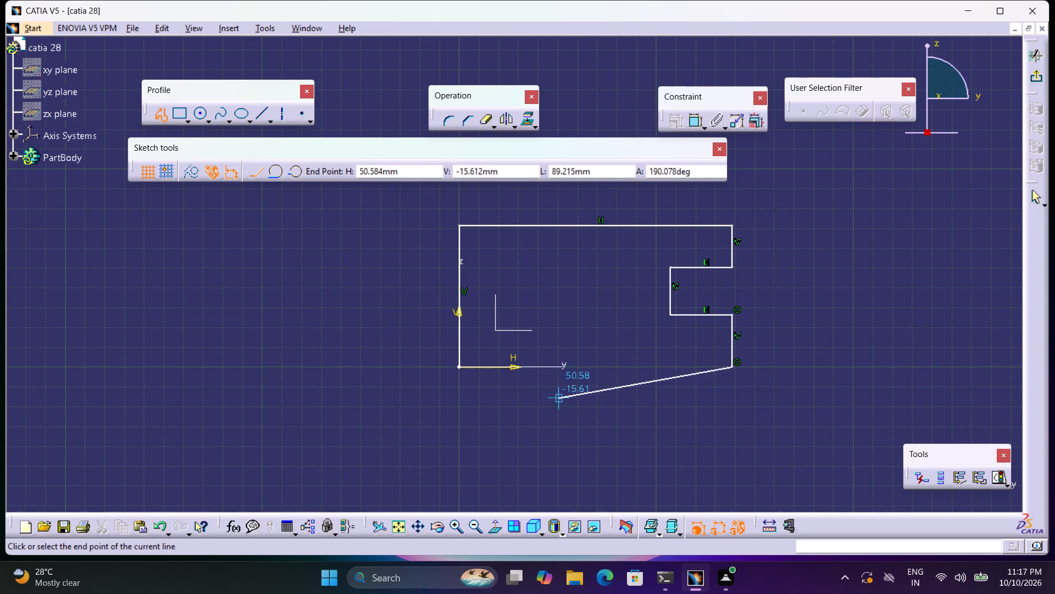
left_click(458, 366)
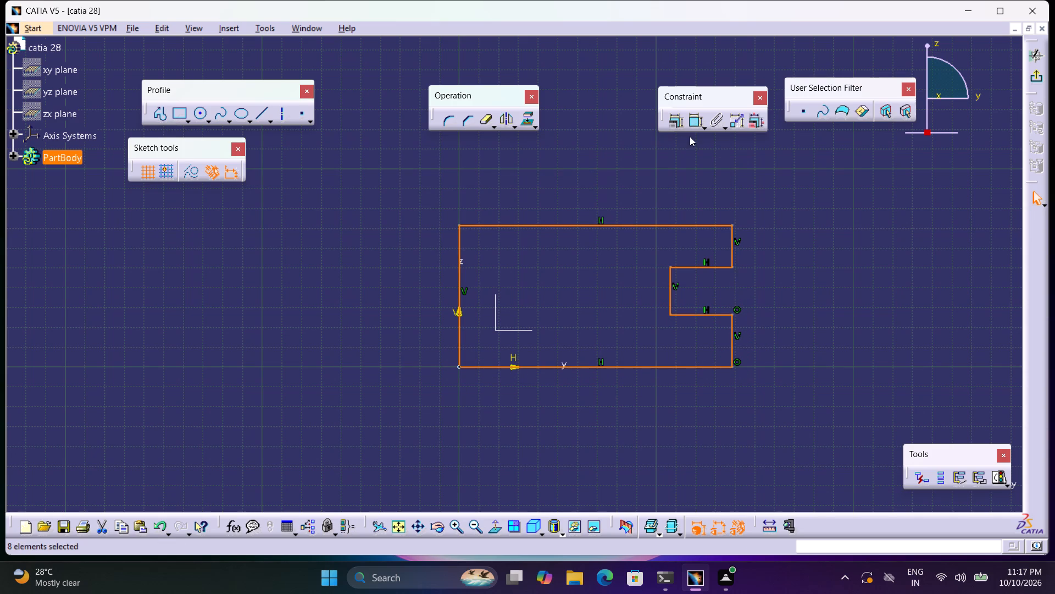
Dimension the profile's full-height vertical edge on the V axis and set it to 106 mm.
double_click(691, 122)
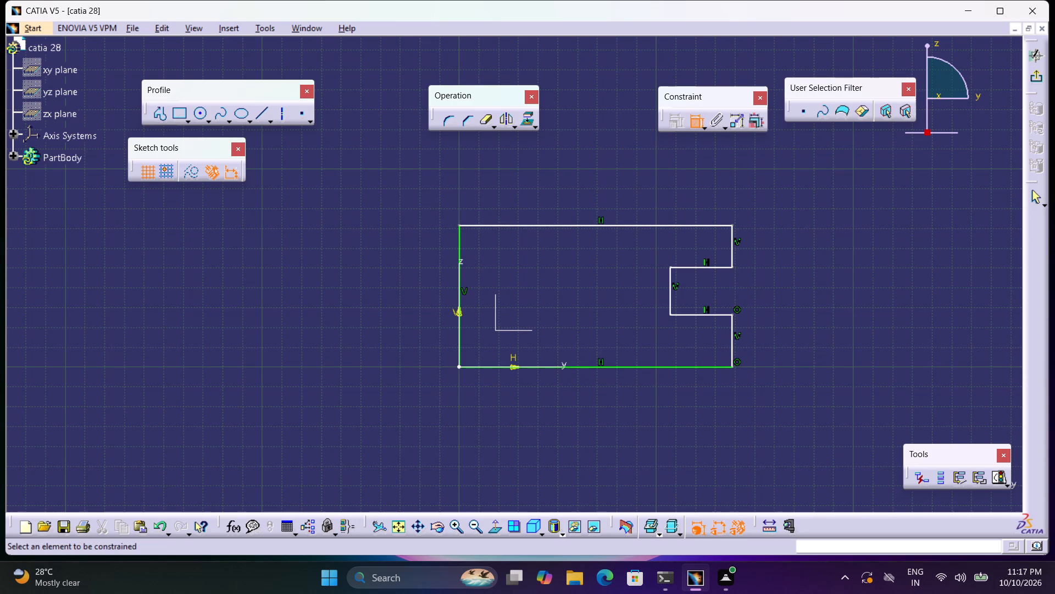
left_click(457, 252)
left_click(424, 279)
double_click(427, 277)
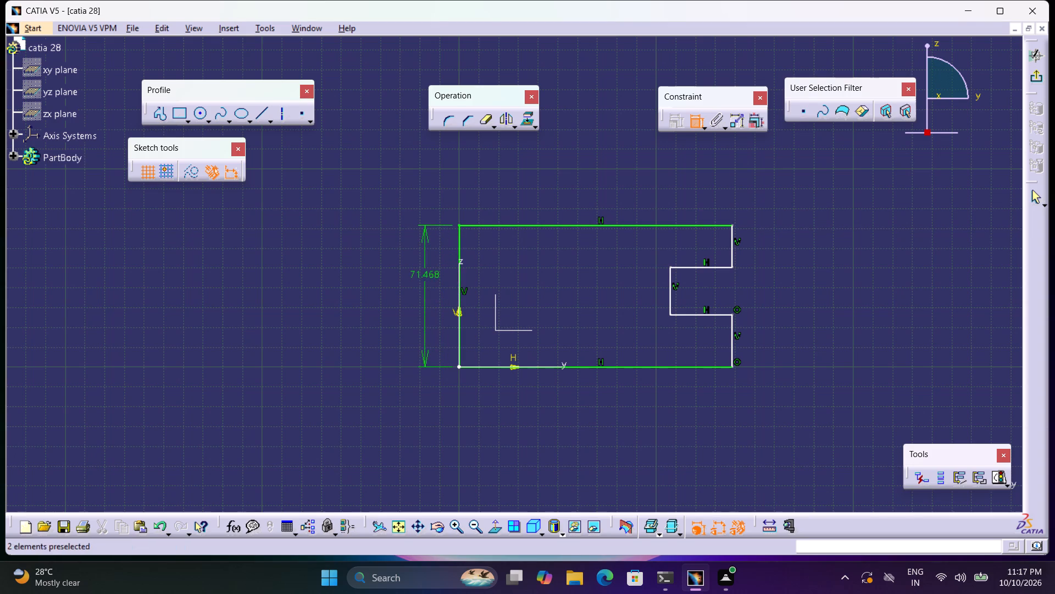
type("106")
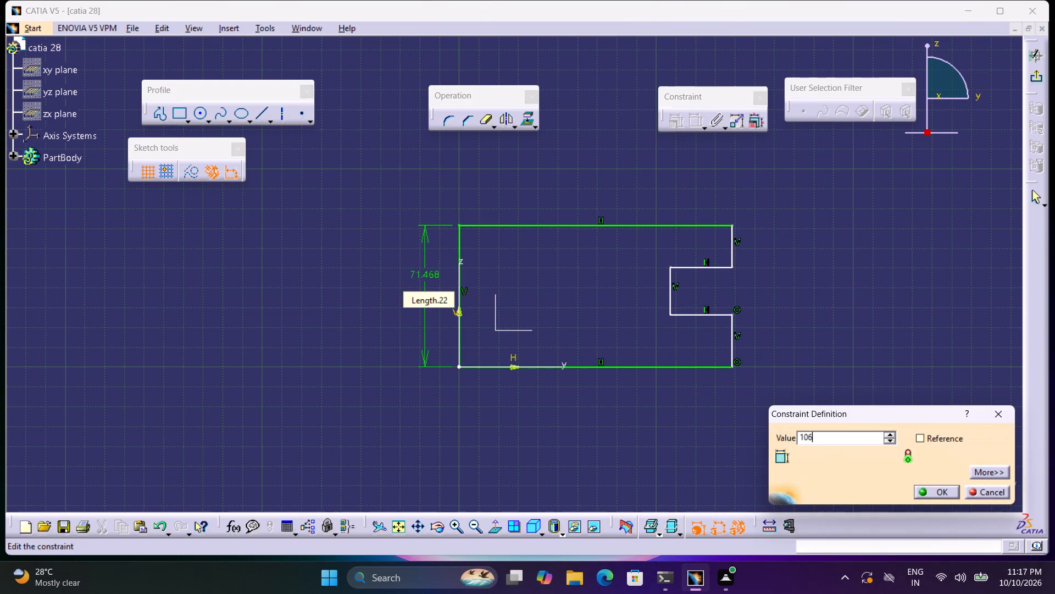
key("Return")
Dimension the profile's upper horizontal edge and set its length to 100 mm.
scroll(774, 248, "down", 1)
middle_click_drag(775, 252, 740, 331)
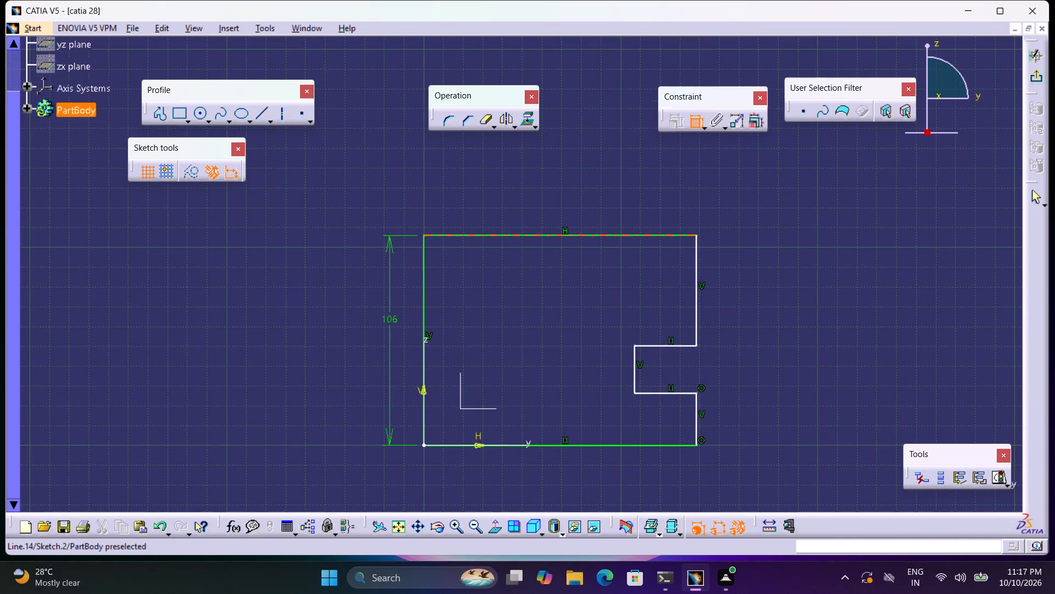
left_click(632, 234)
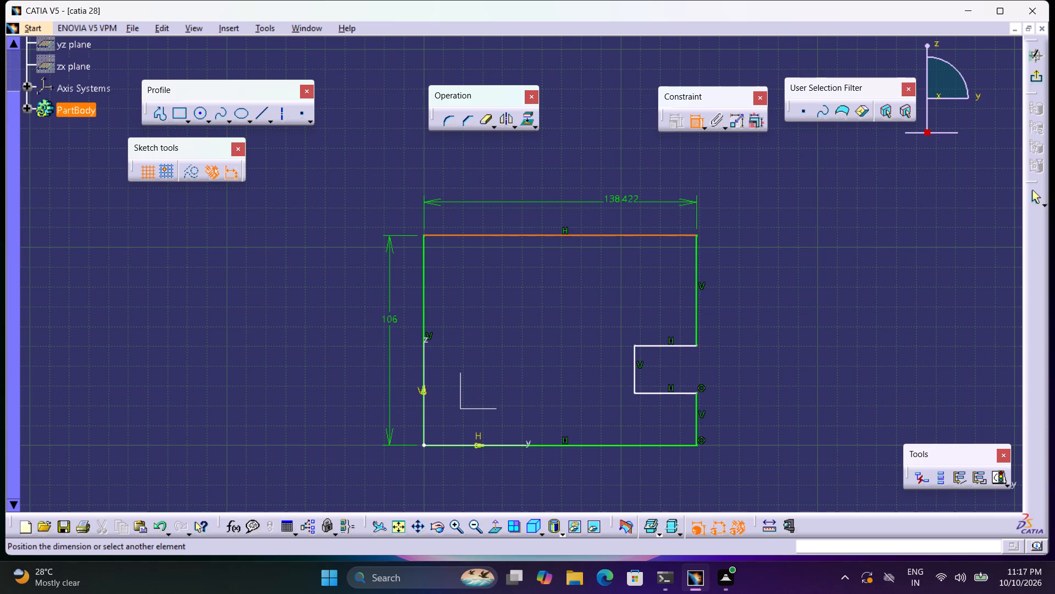
left_click(621, 201)
double_click(621, 201)
key("1")
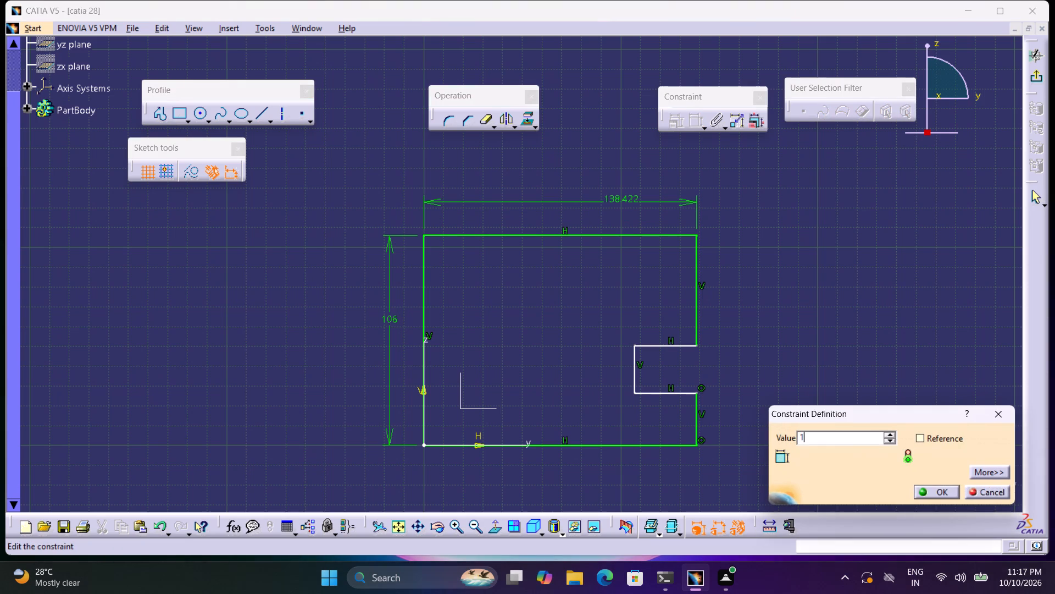
key("0")
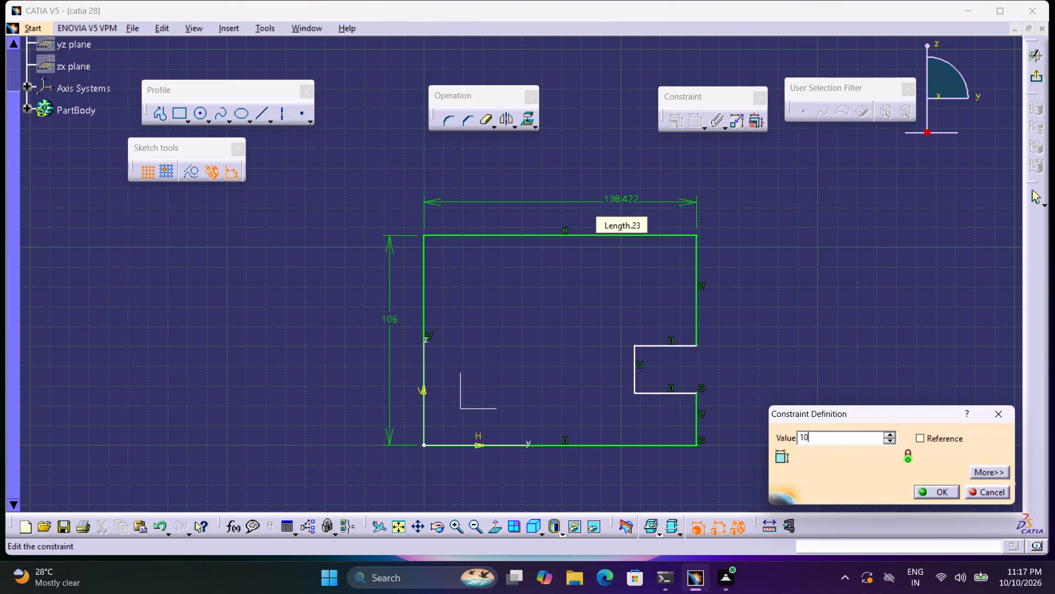
key("0")
key("Return")
middle_click_drag(722, 315, 717, 287)
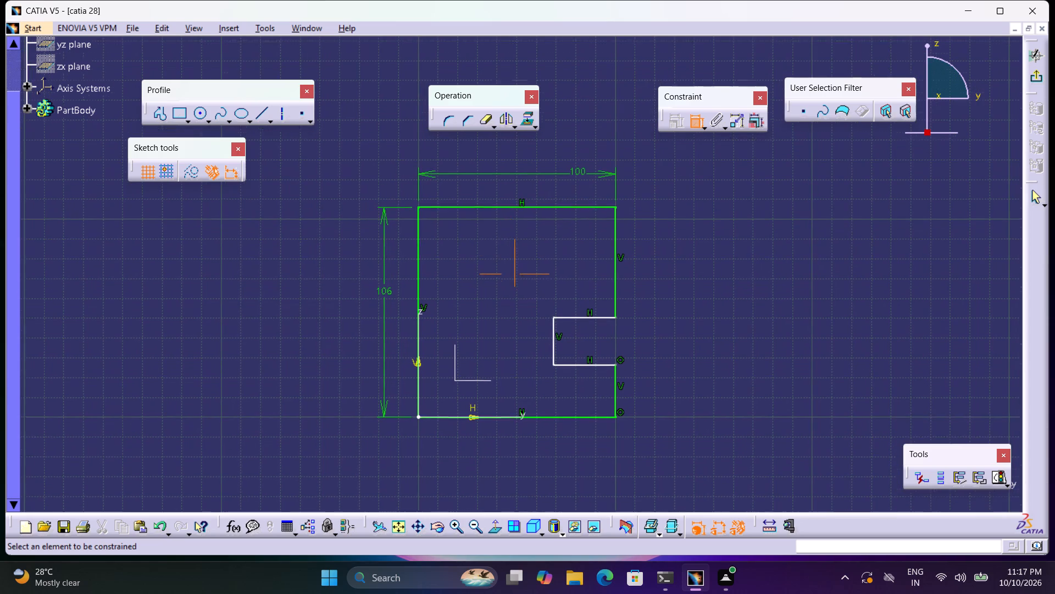
middle_click_drag(717, 287, 717, 273)
middle_click(717, 273)
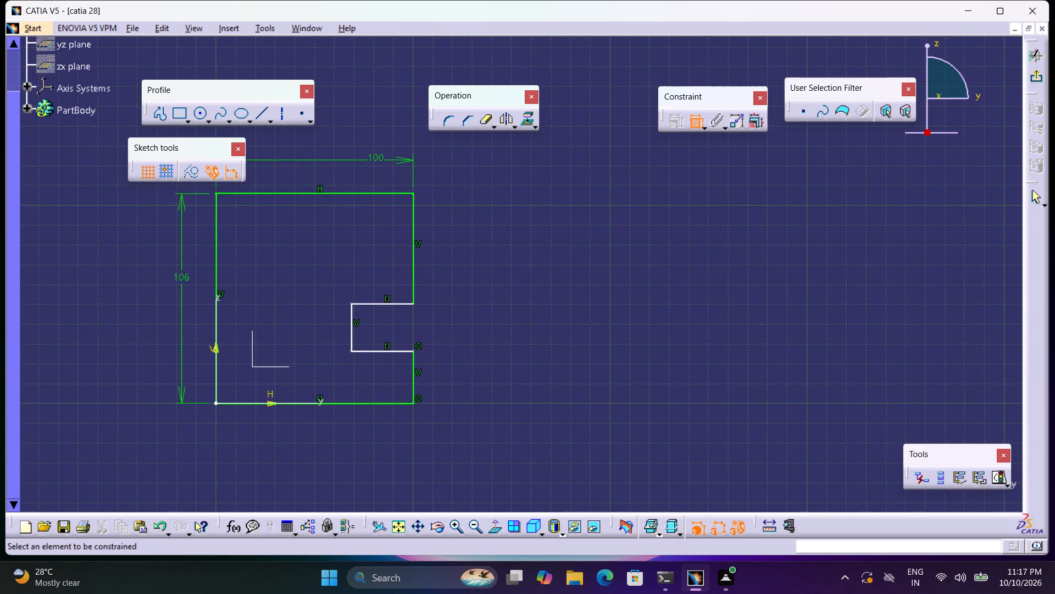
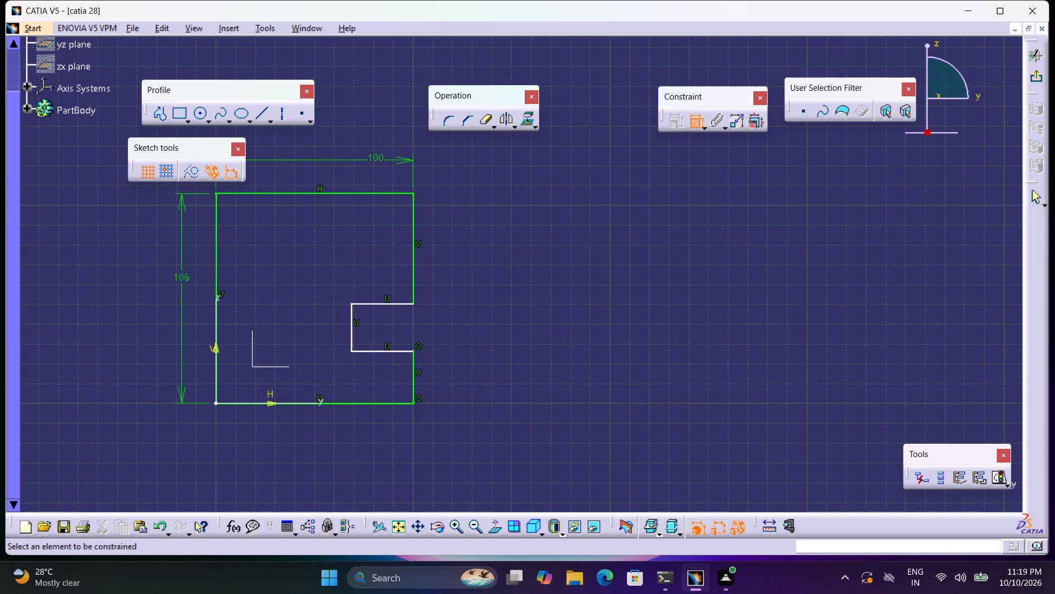
Dimension the notch's upper horizontal edge and set its length to 20 mm.
left_click_drag(405, 302, 407, 267)
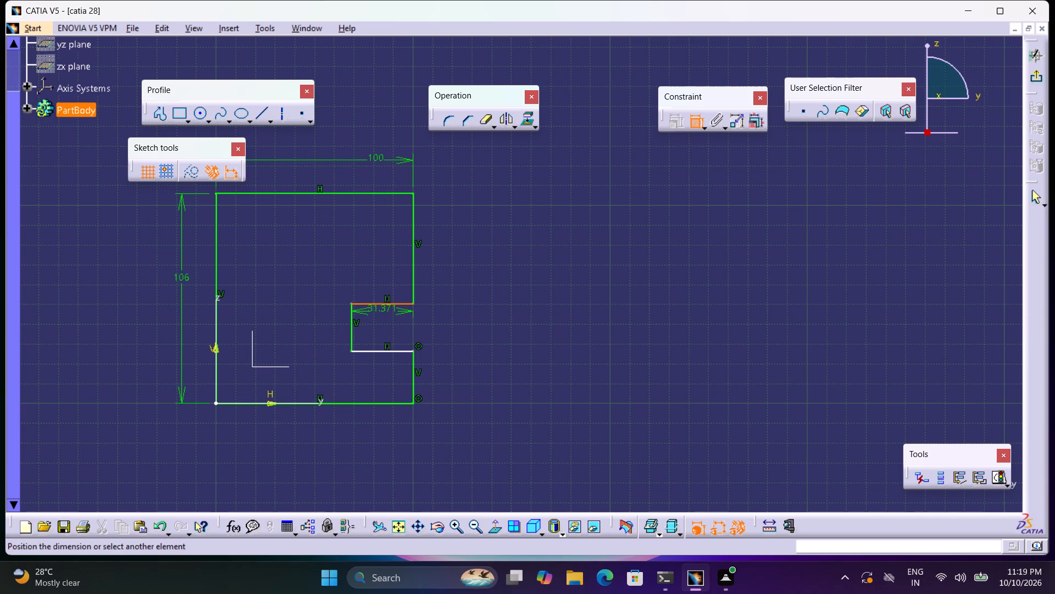
left_click_drag(407, 267, 407, 267)
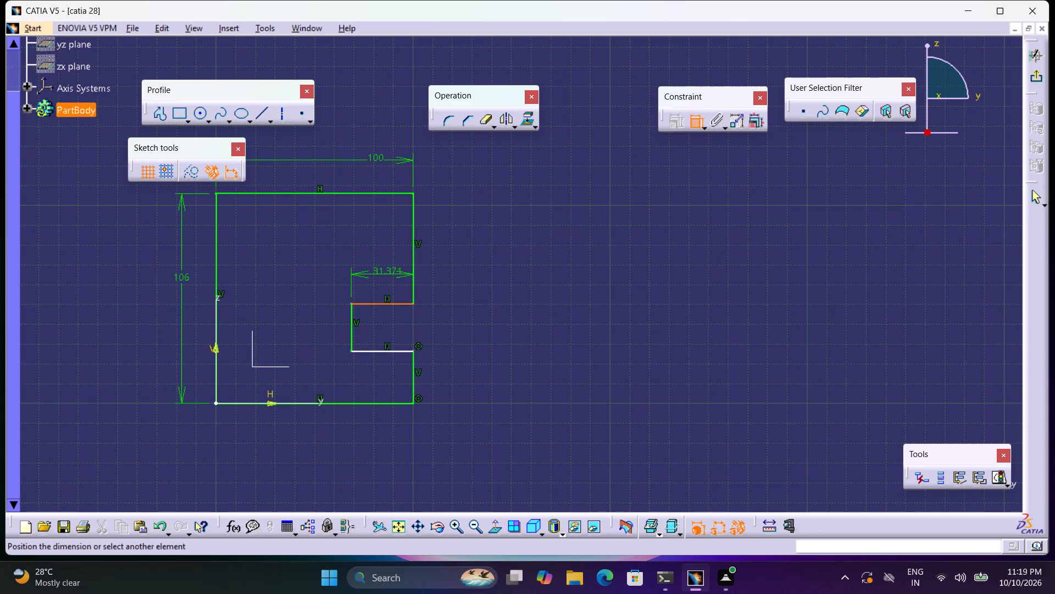
double_click(387, 274)
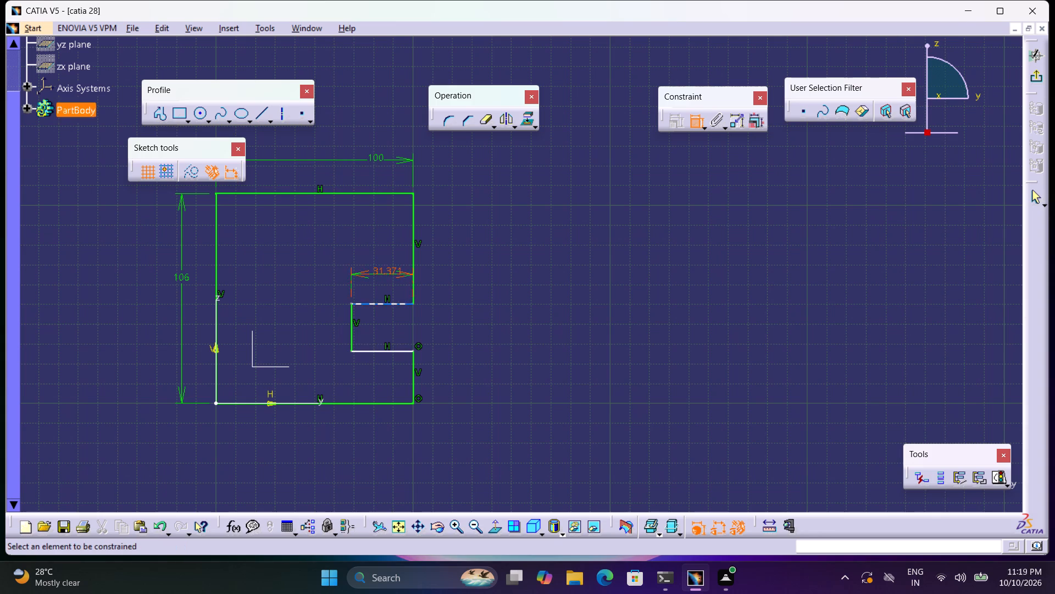
double_click(387, 272)
key("2")
key("9")
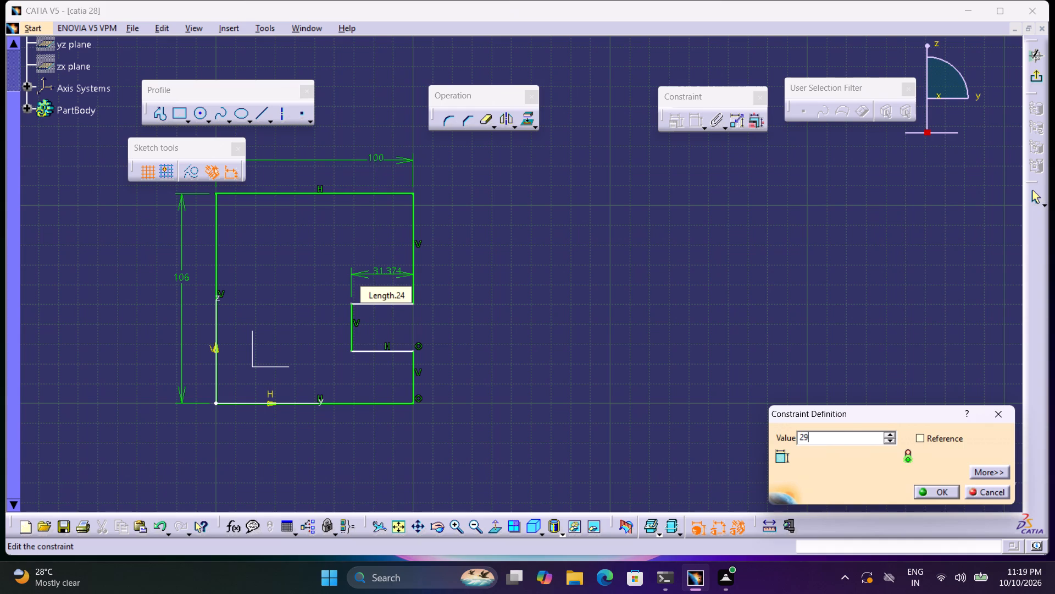
key("BackSpace")
key("0")
key("Return")
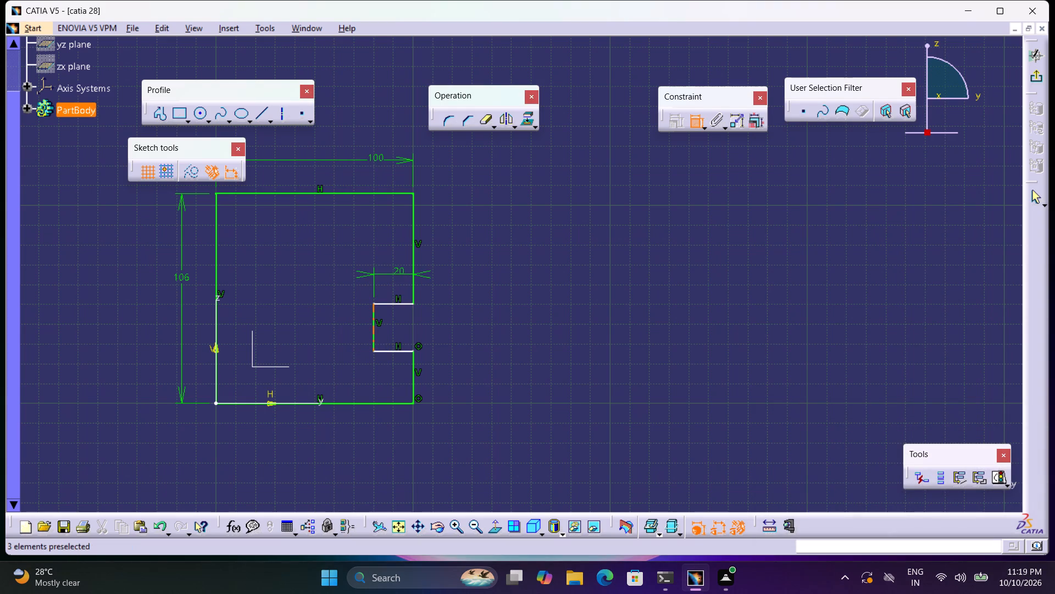
Dimension the vertical edge above the notch, opposite the V axis, and open its length value for editing.
left_click(414, 241)
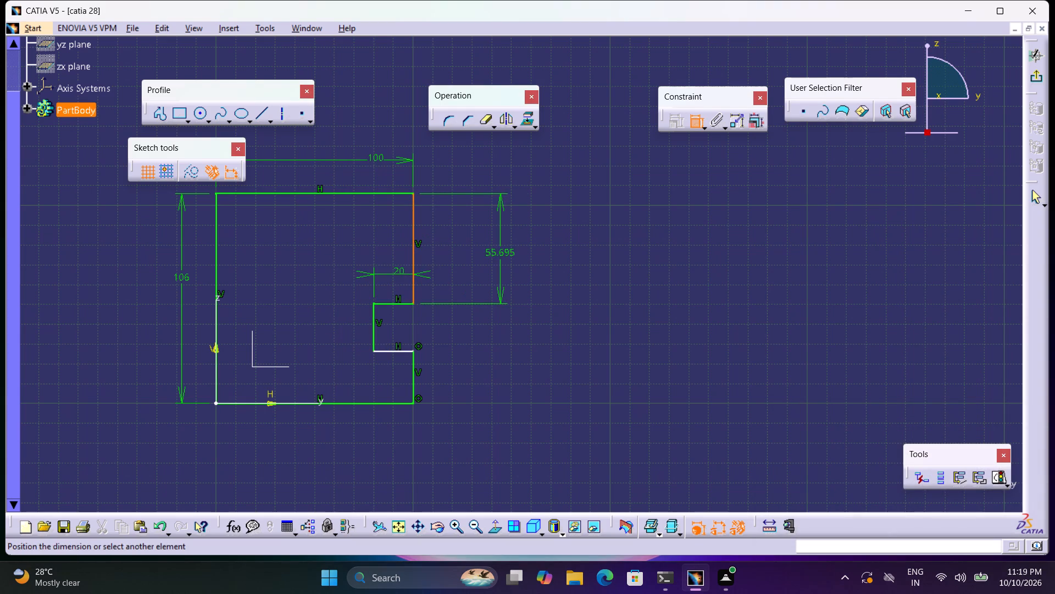
left_click(521, 254)
double_click(524, 249)
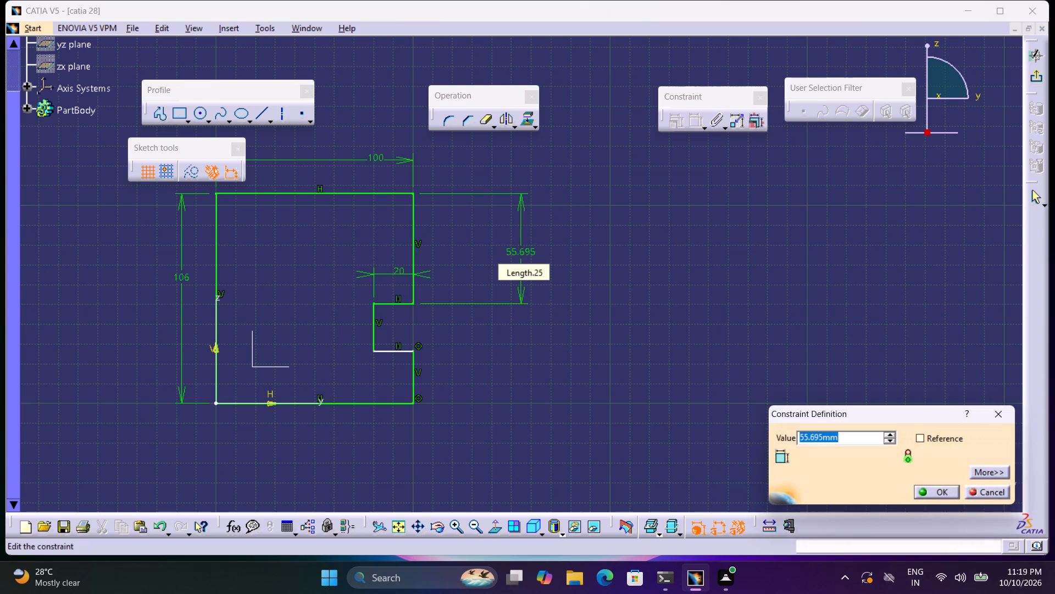
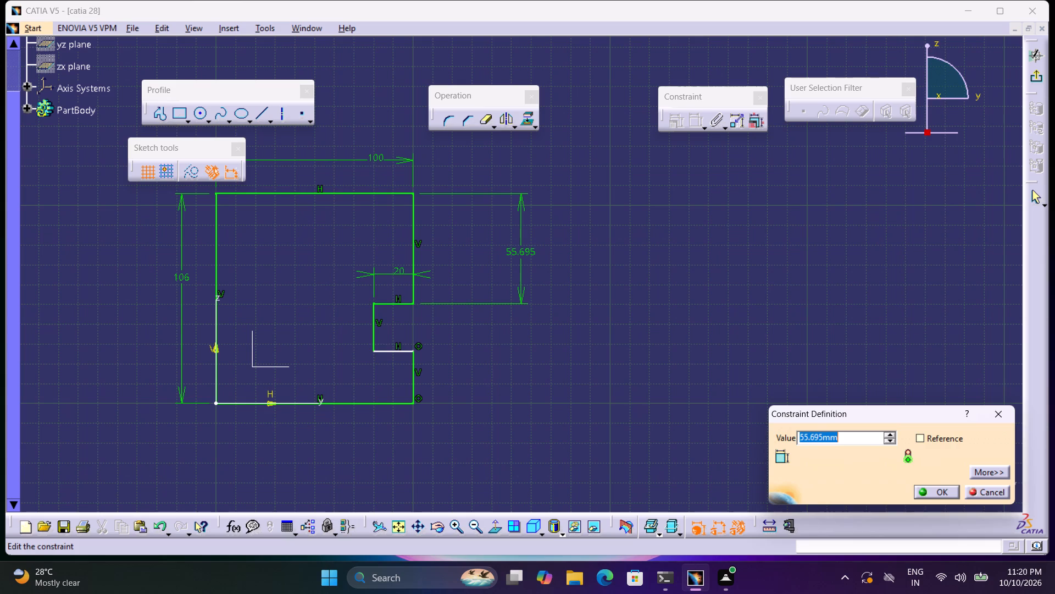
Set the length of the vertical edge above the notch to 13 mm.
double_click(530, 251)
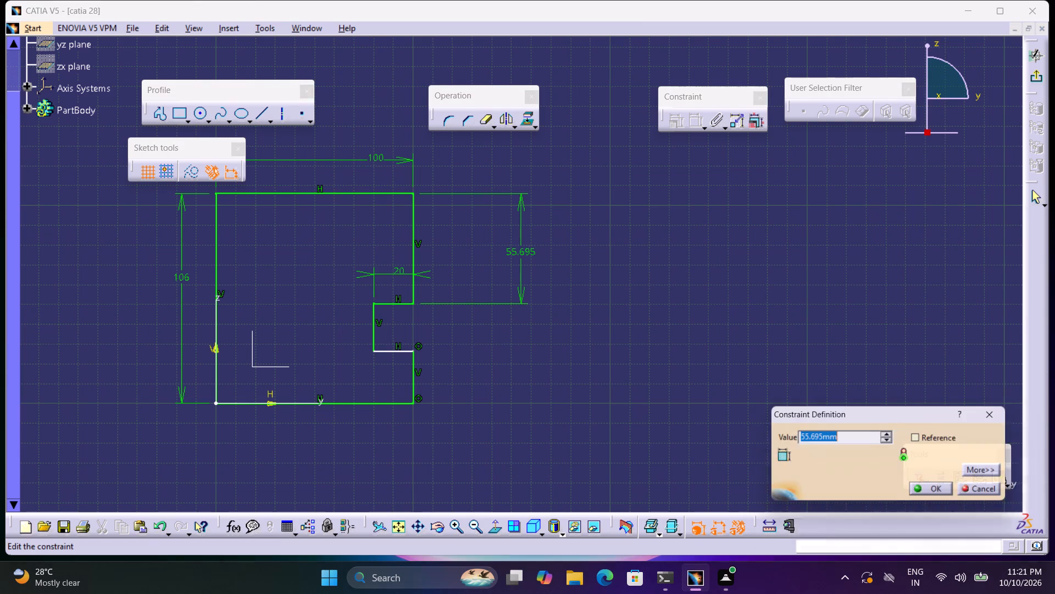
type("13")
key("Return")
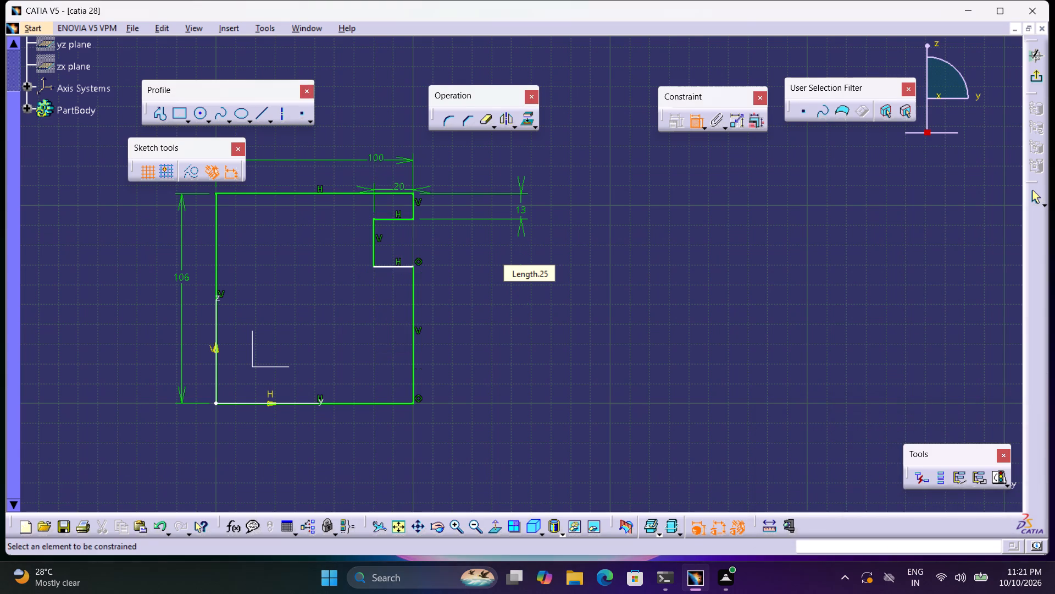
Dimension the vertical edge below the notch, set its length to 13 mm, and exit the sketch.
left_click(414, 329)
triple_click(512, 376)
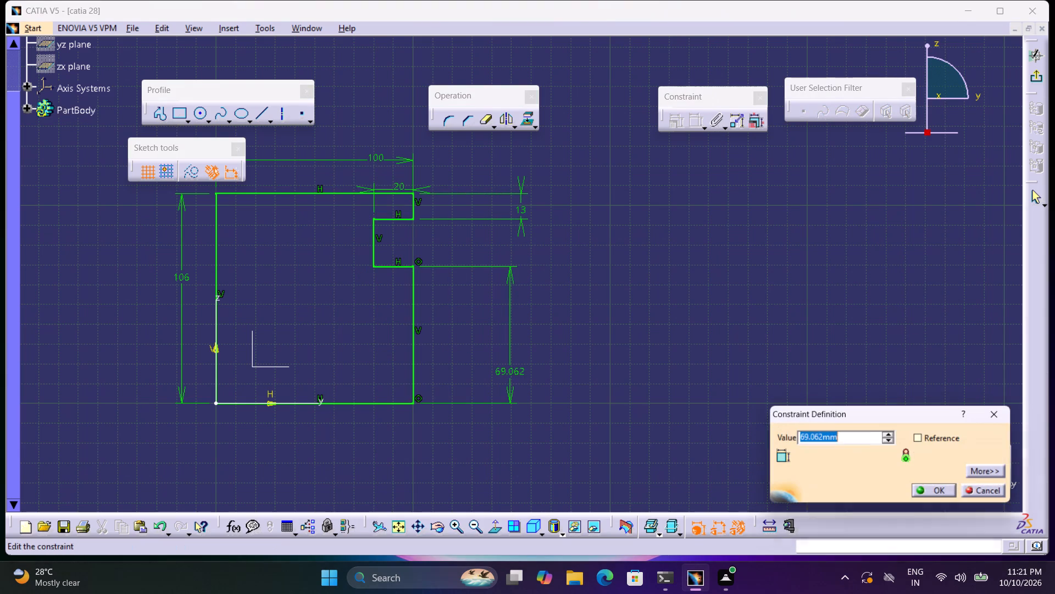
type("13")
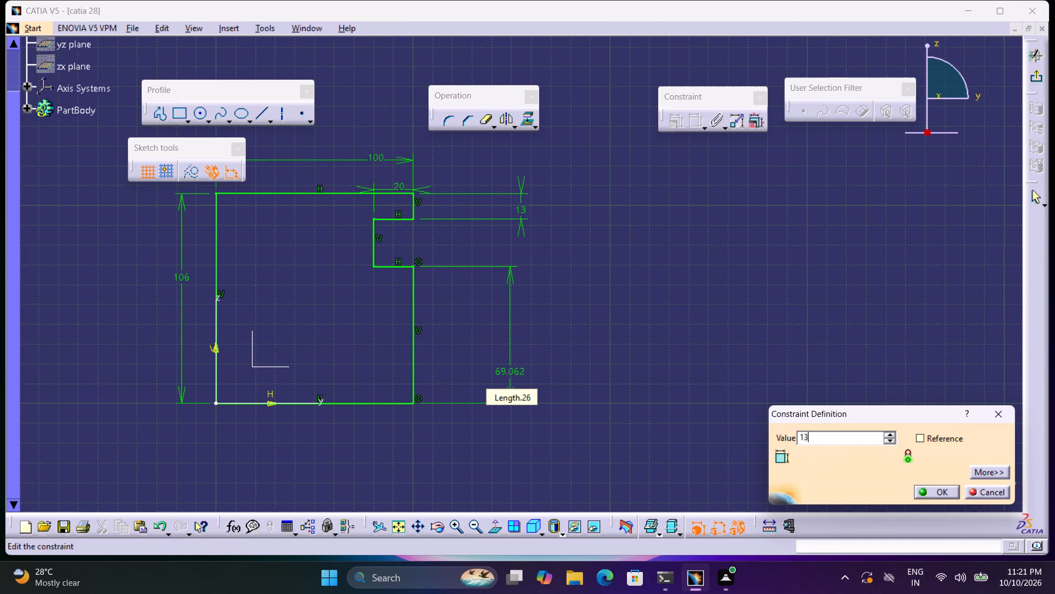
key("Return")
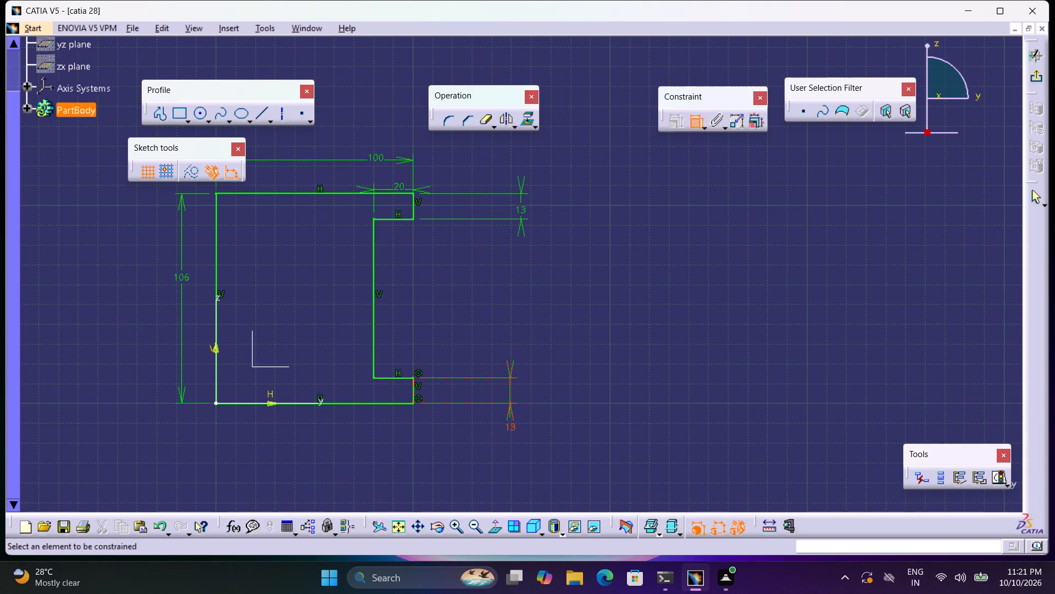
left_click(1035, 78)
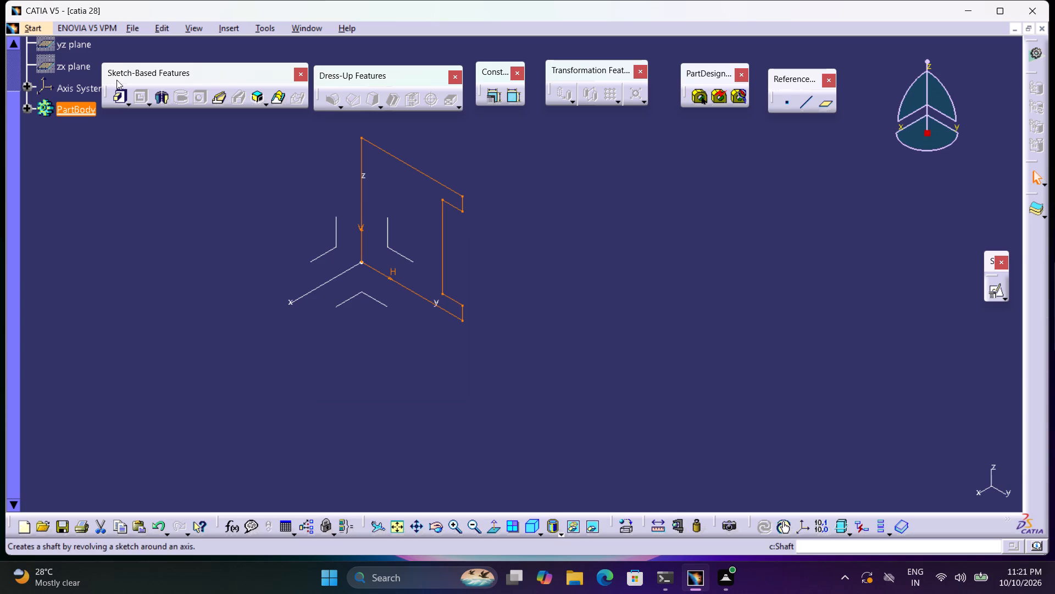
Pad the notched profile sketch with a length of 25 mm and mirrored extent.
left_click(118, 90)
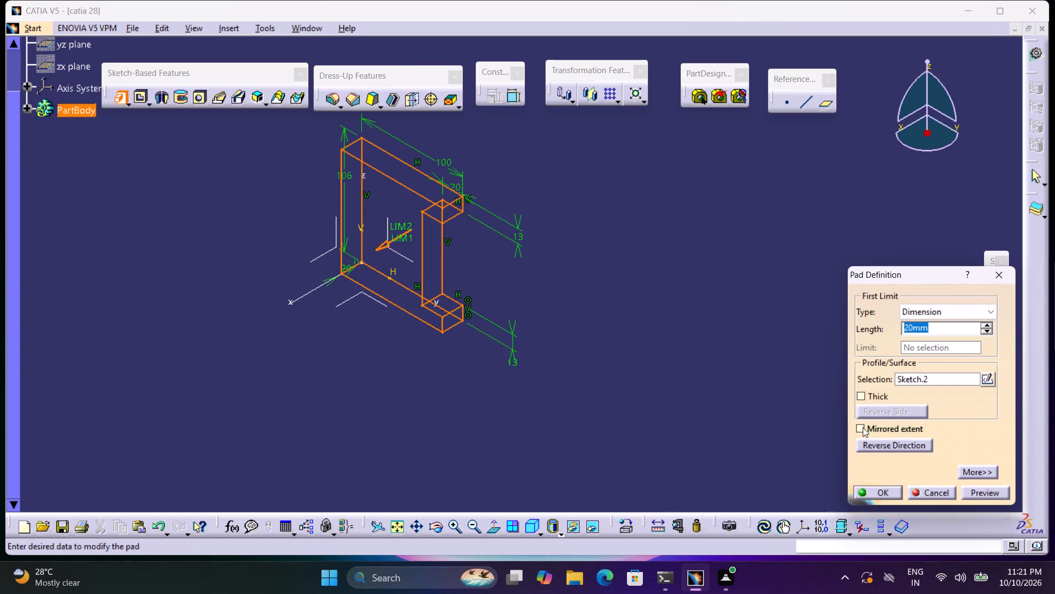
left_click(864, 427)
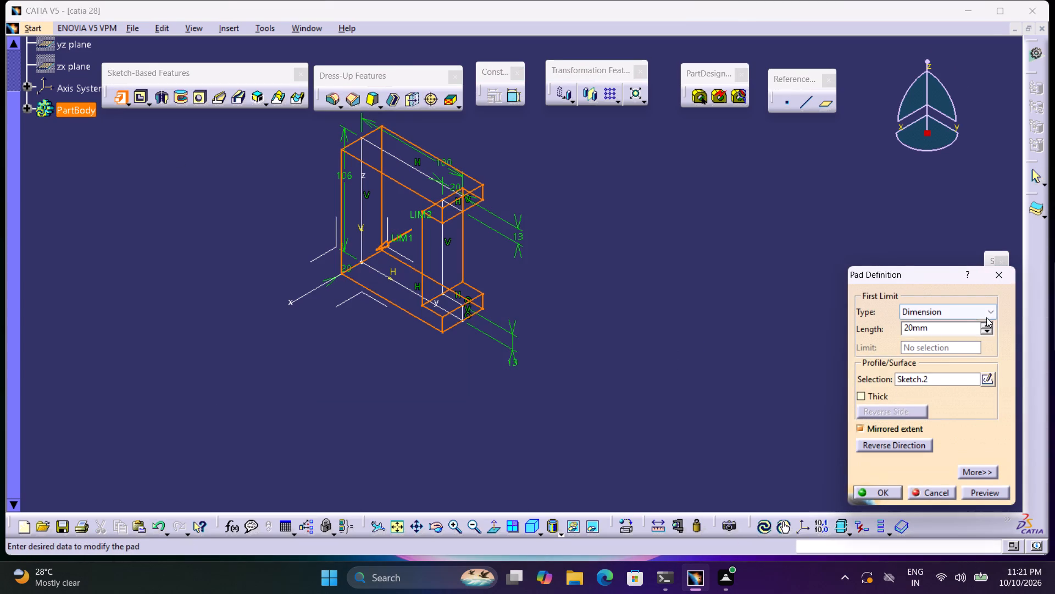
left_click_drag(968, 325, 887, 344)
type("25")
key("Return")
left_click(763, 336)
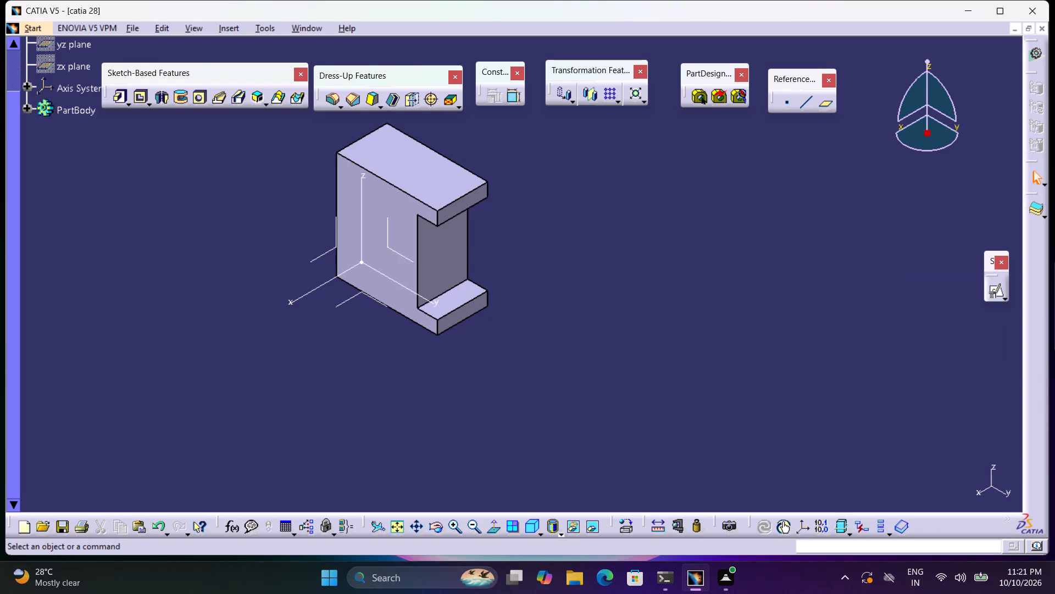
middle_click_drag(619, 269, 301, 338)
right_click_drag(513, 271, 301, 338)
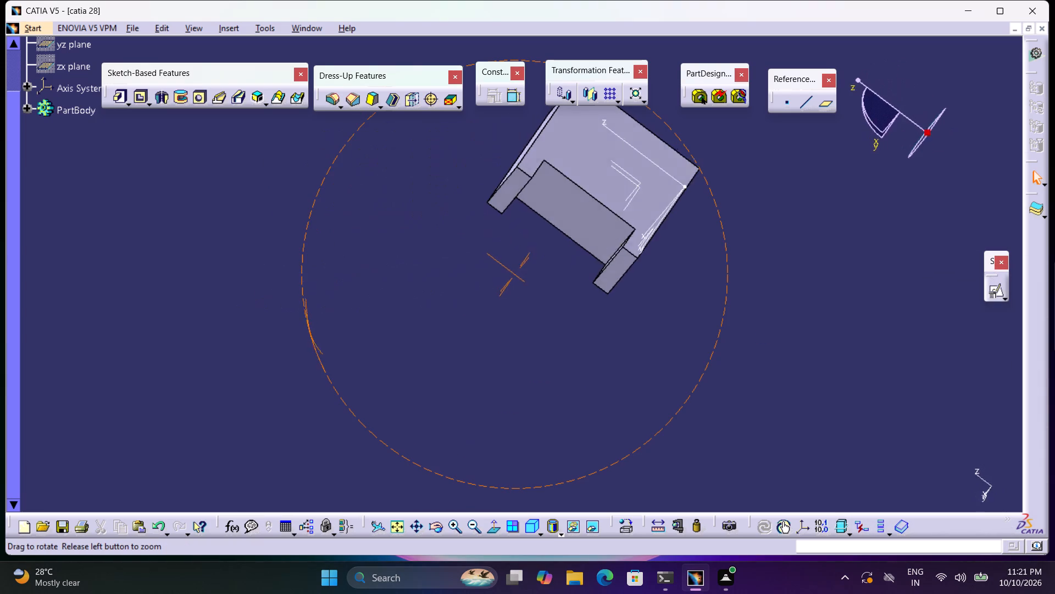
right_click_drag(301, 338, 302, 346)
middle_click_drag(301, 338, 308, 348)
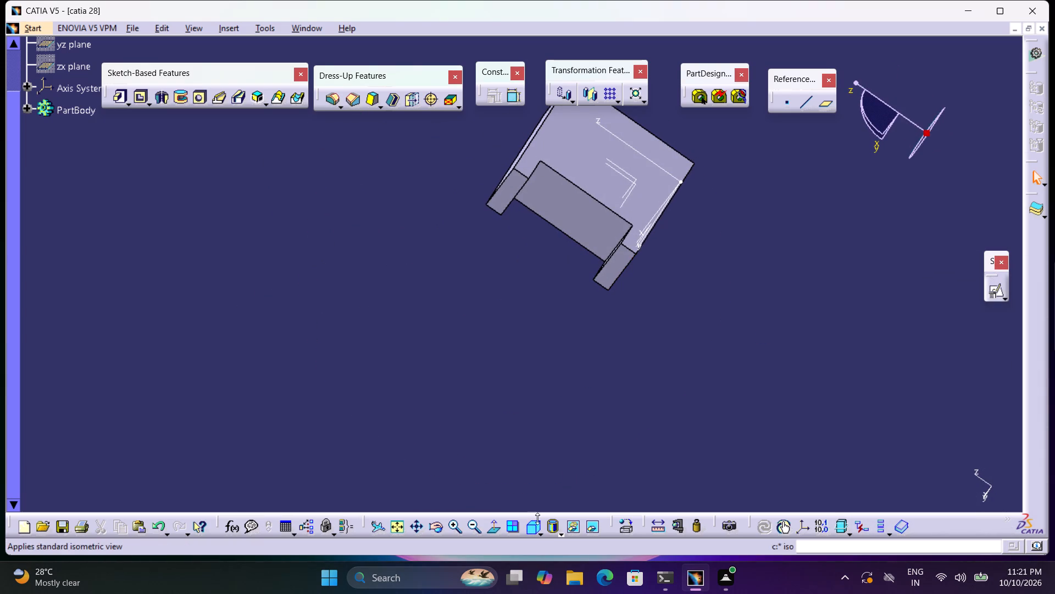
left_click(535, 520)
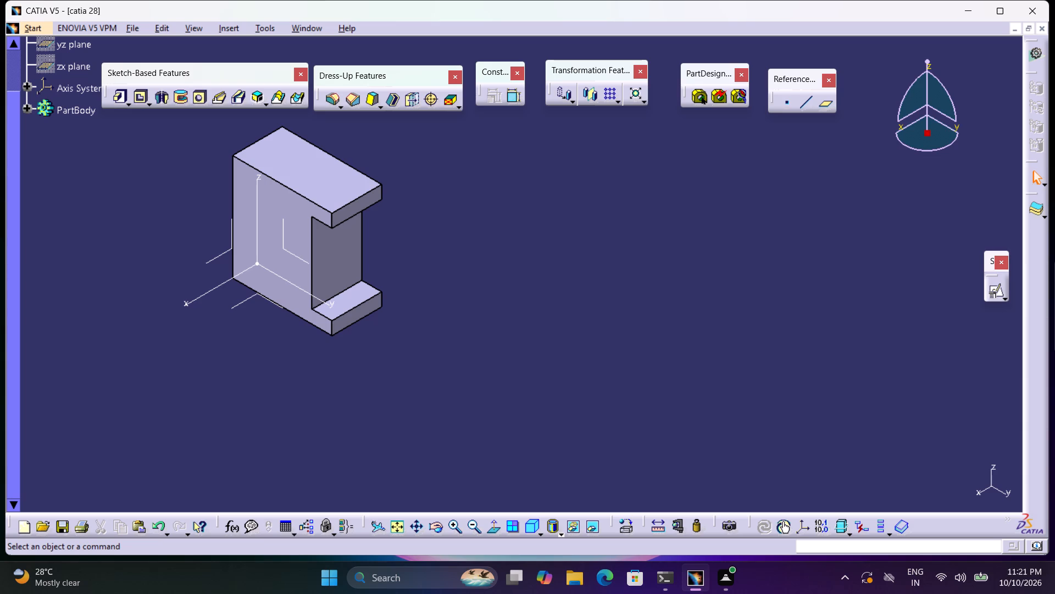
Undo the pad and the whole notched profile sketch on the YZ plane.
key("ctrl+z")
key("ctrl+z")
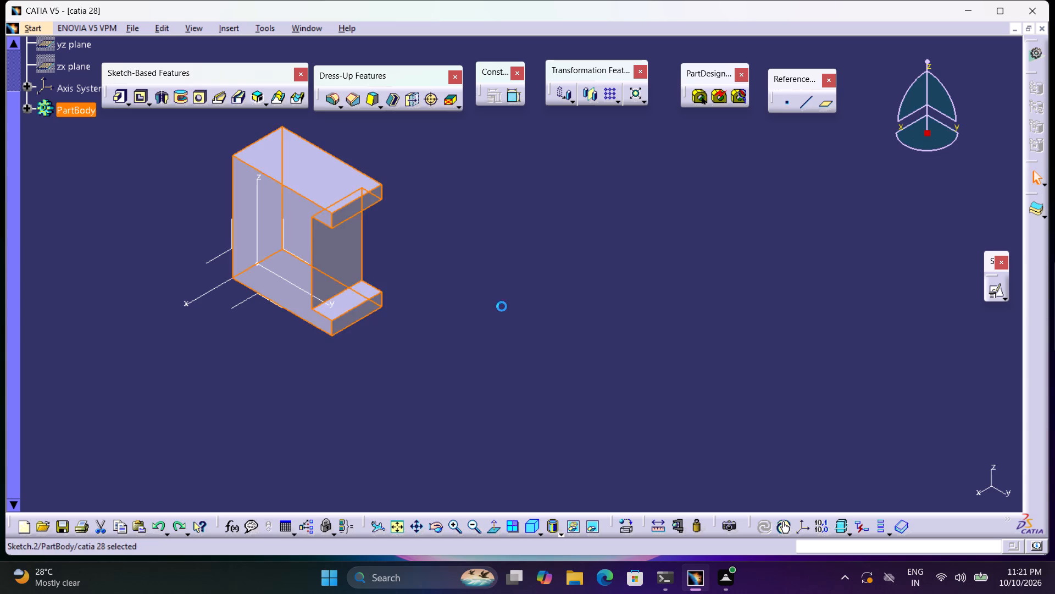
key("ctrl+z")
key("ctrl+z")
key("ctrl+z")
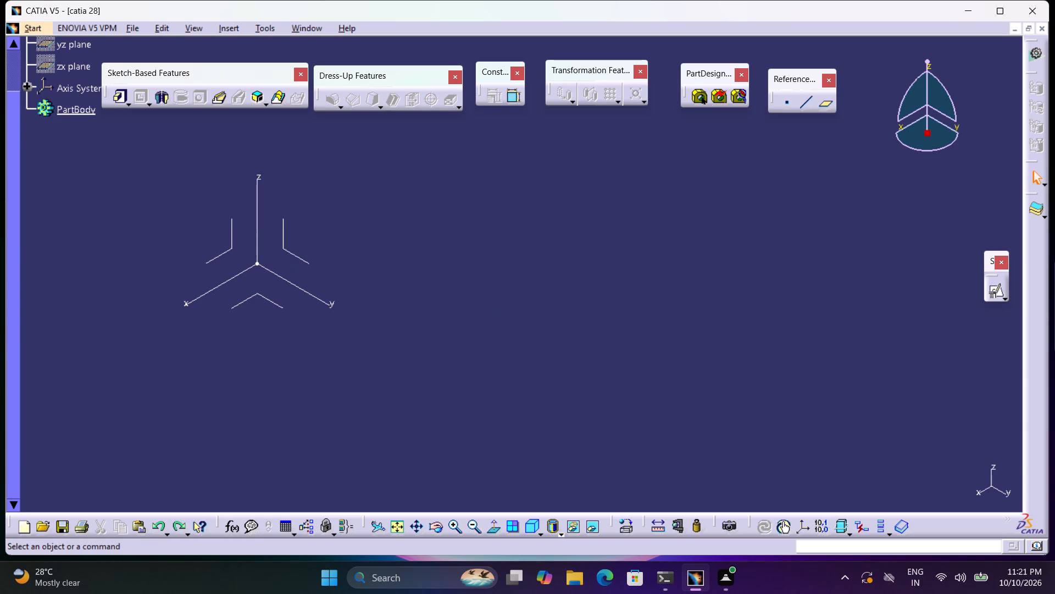
Create a positioned sketch on the ZX plane with its H and V axes swapped and the H direction reversed.
left_click(535, 517)
left_click(993, 294)
left_click(229, 249)
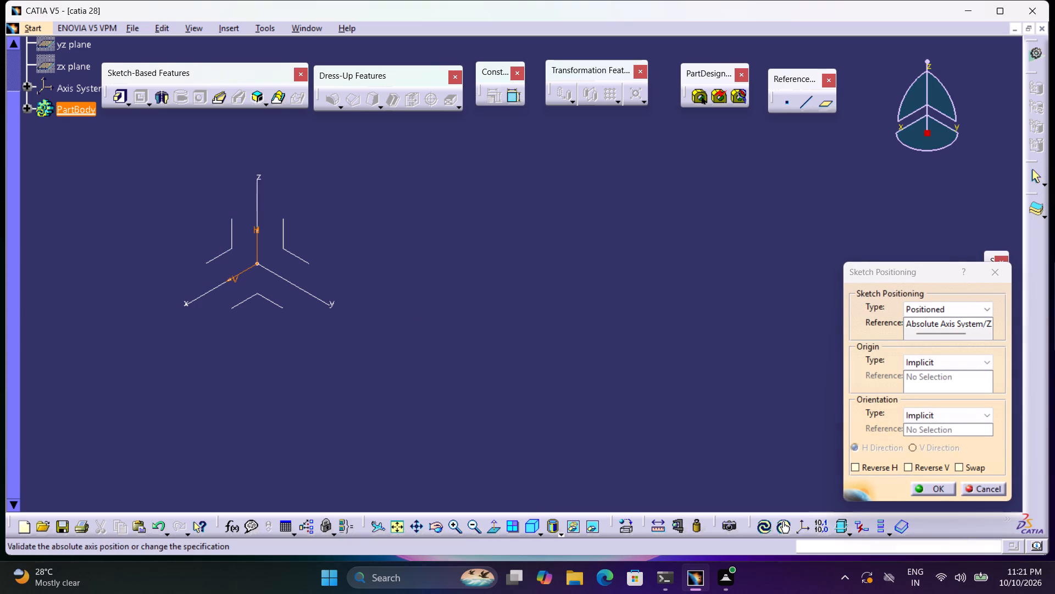
left_click(959, 466)
left_click(928, 469)
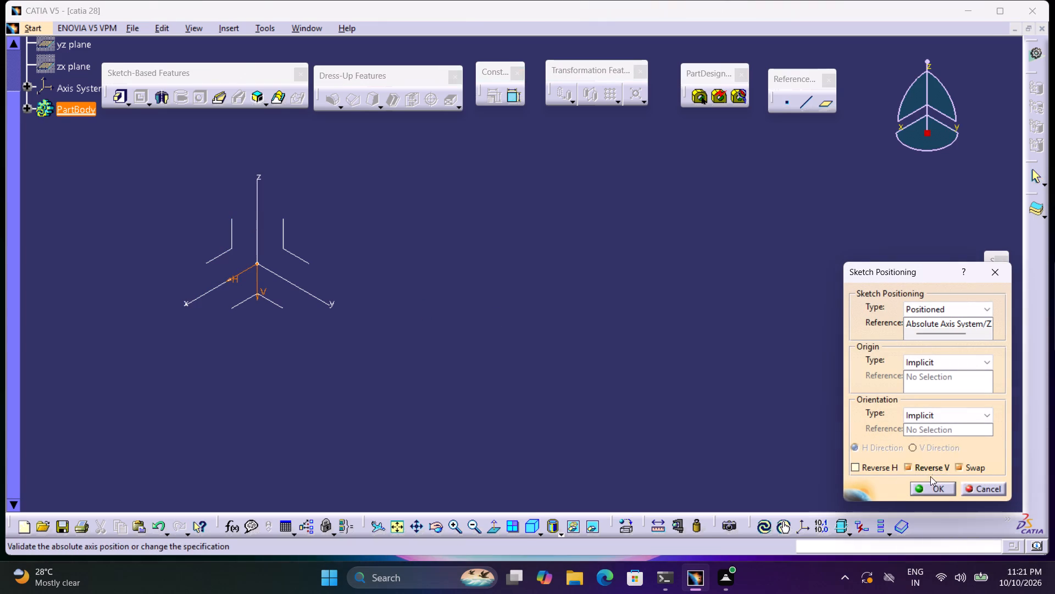
left_click(935, 469)
left_click(987, 472)
left_click(982, 471)
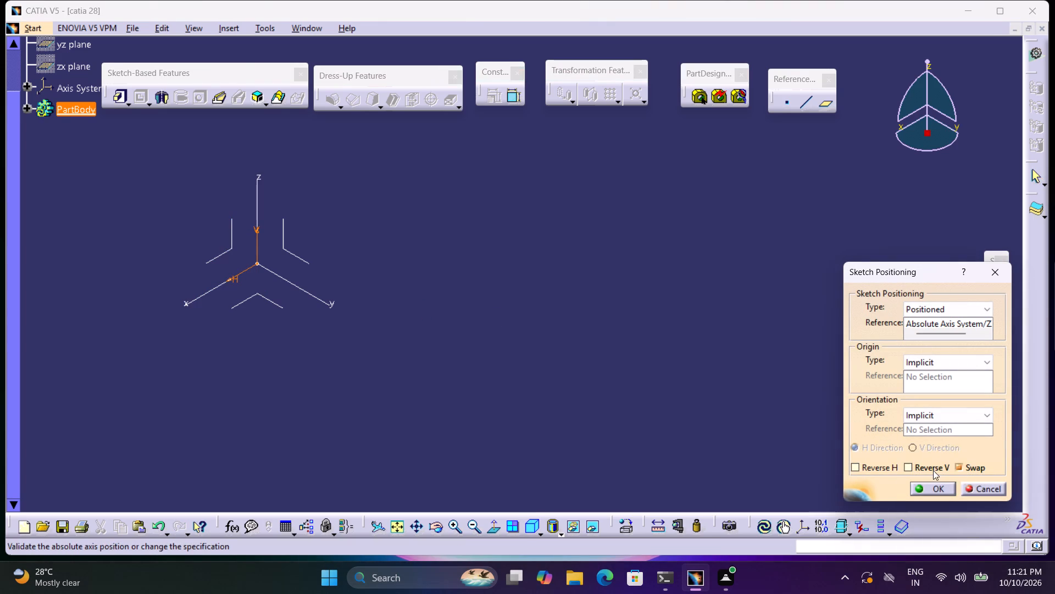
left_click(890, 465)
left_click(927, 486)
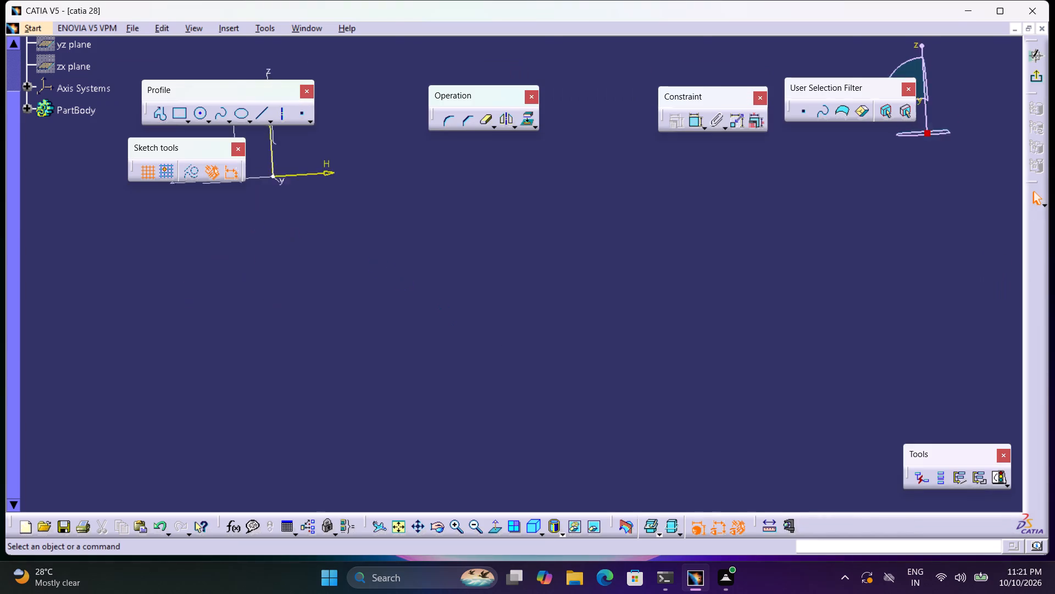
Sketch a closed C-shaped profile from the origin, about 147 mm wide and 132 mm high, with its notch facing away from the V axis.
middle_click_drag(344, 234, 606, 385)
right_click(631, 433)
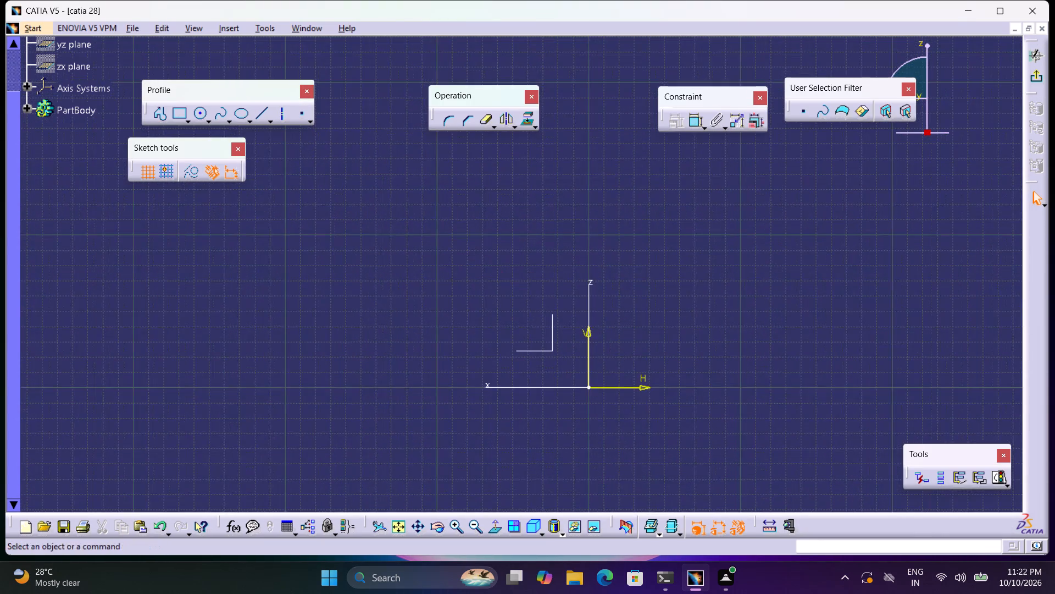
left_click(158, 116)
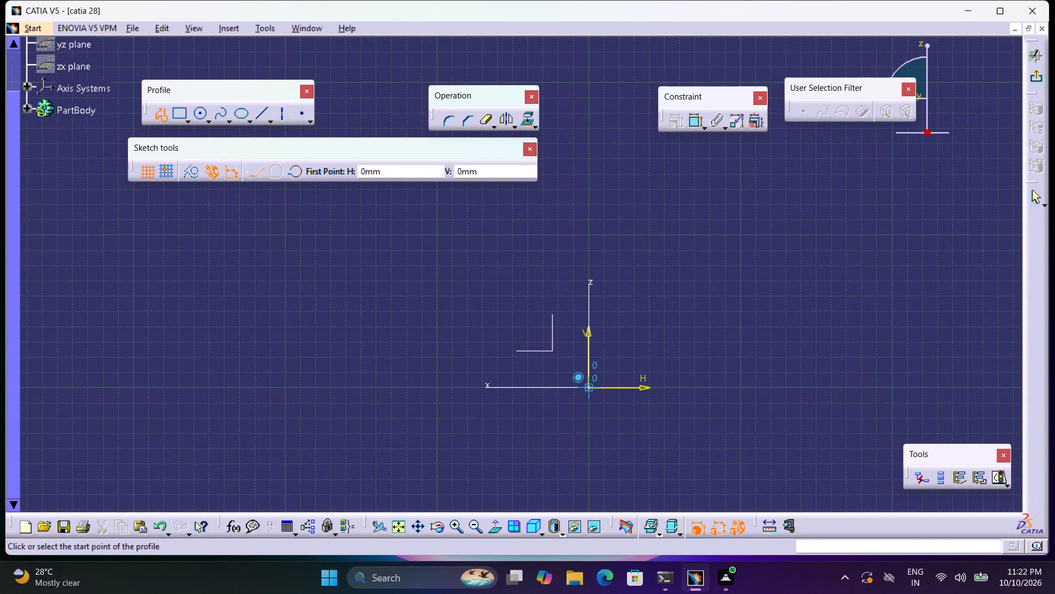
left_click(587, 386)
middle_click_drag(585, 230, 604, 362)
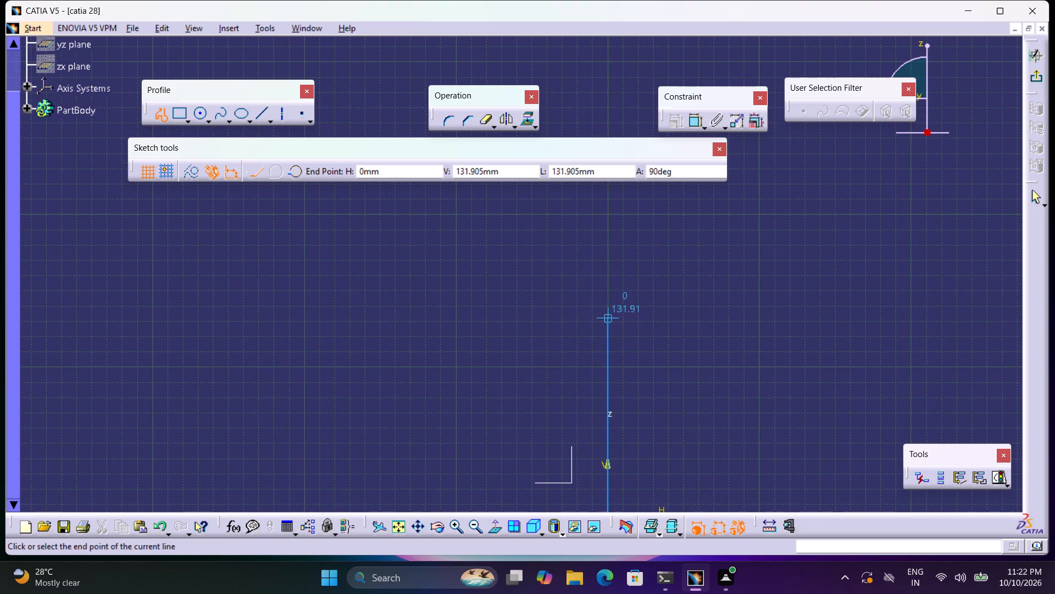
left_click(609, 317)
middle_click_drag(408, 315, 414, 244)
scroll(415, 240, "down", 1)
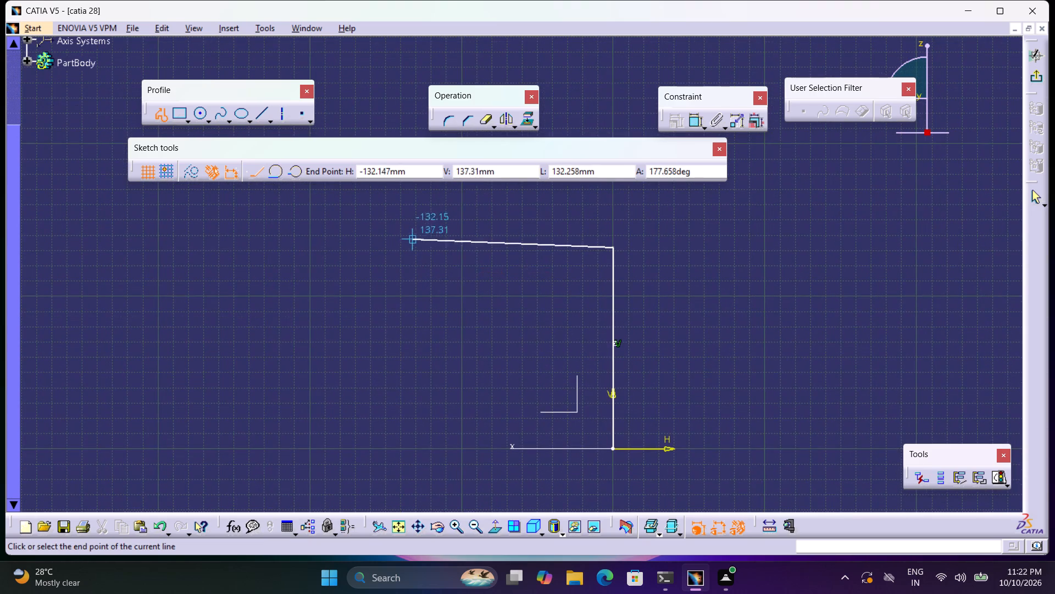
left_click(389, 249)
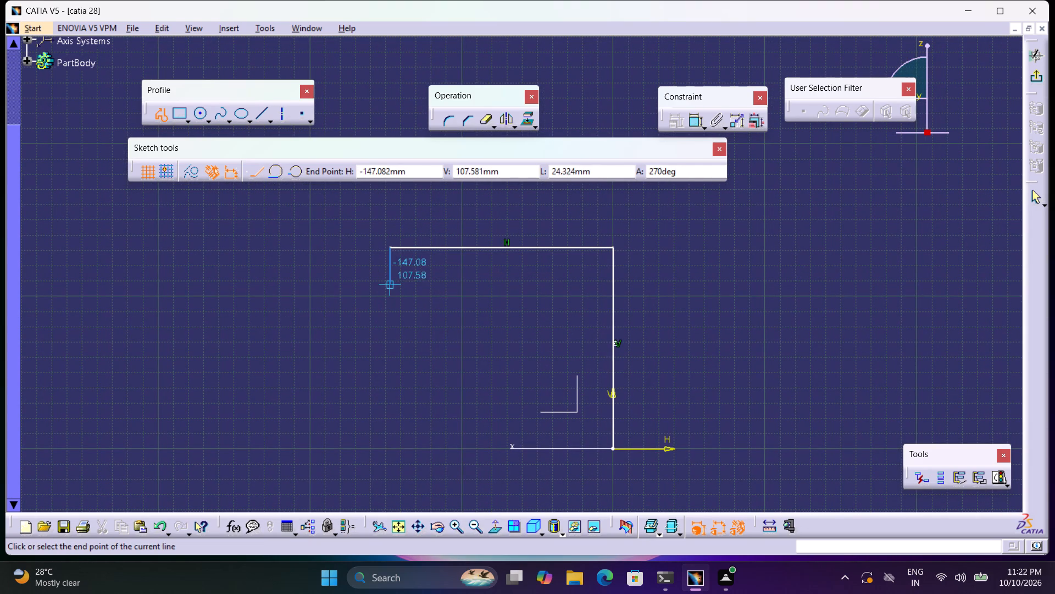
left_click(391, 282)
left_click(490, 280)
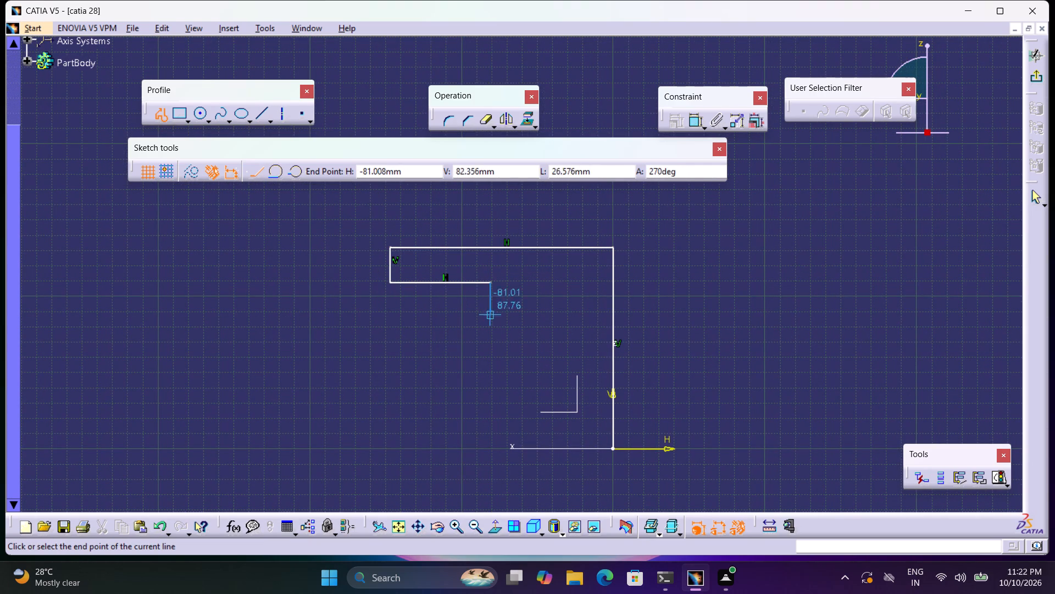
left_click(495, 402)
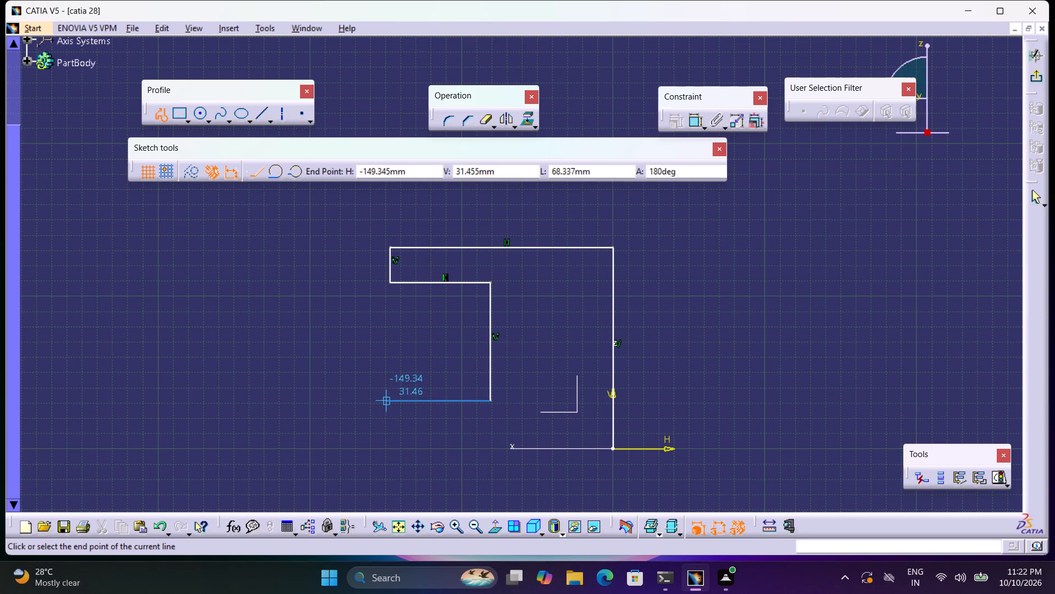
left_click(389, 398)
left_click(391, 446)
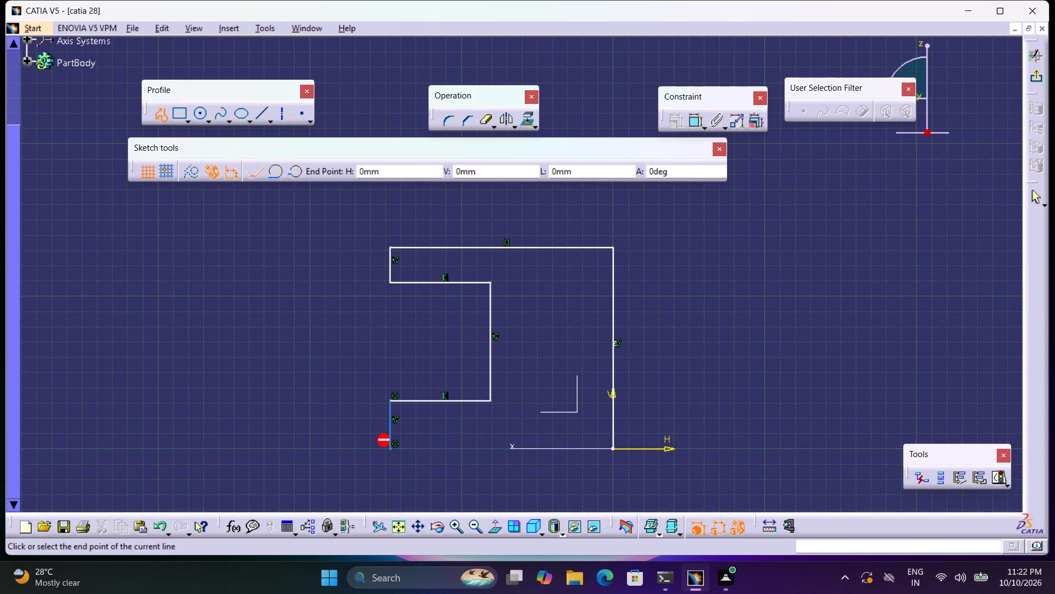
left_click(616, 448)
Dimension the profile's vertical edge on the V axis and set its length to 106 mm.
double_click(692, 118)
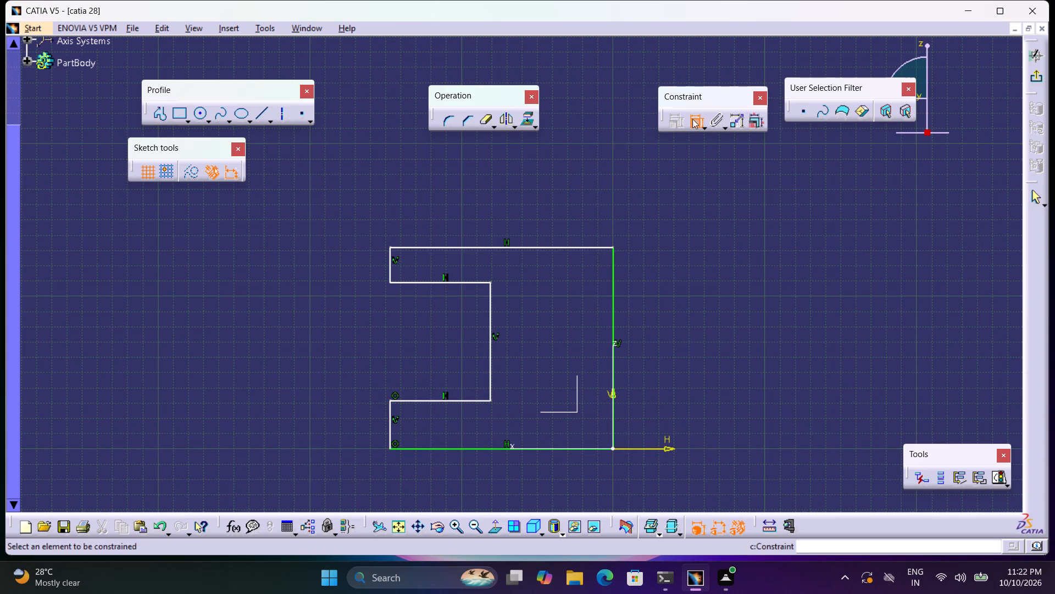
left_click(614, 289)
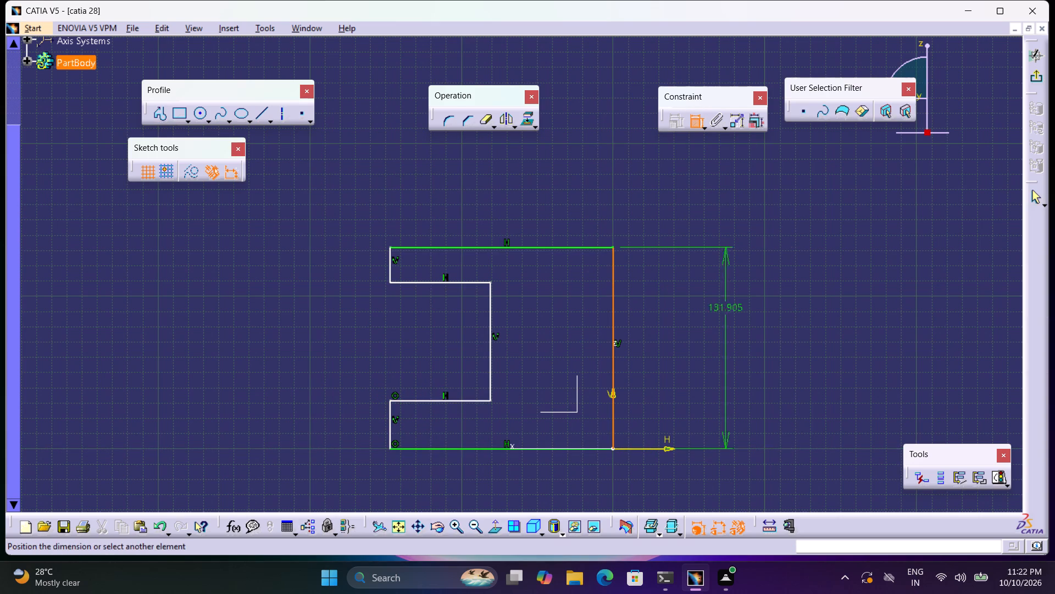
left_click(802, 328)
double_click(804, 328)
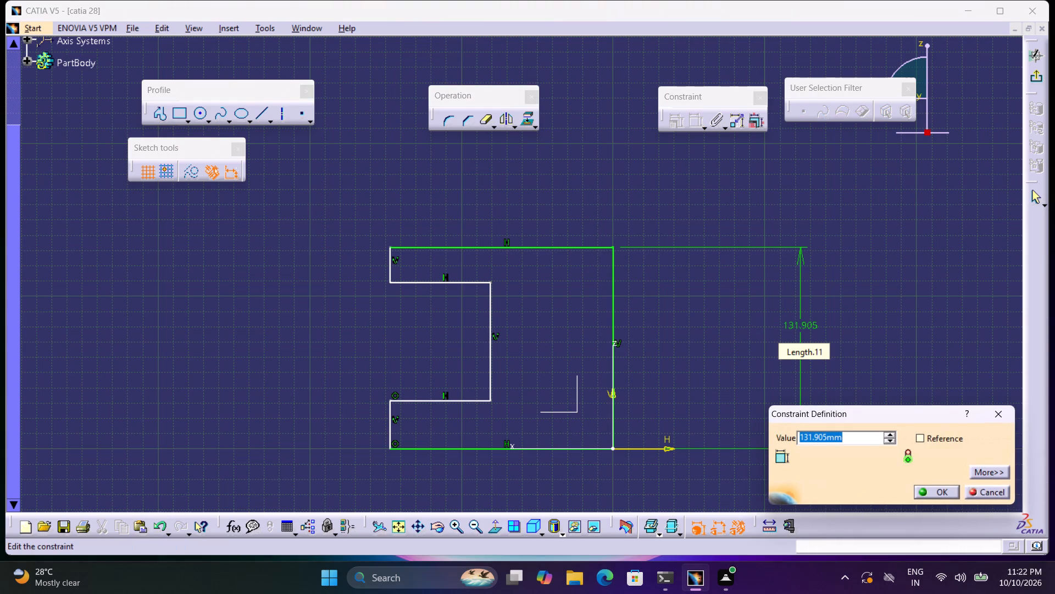
key("1")
key("0")
key("6")
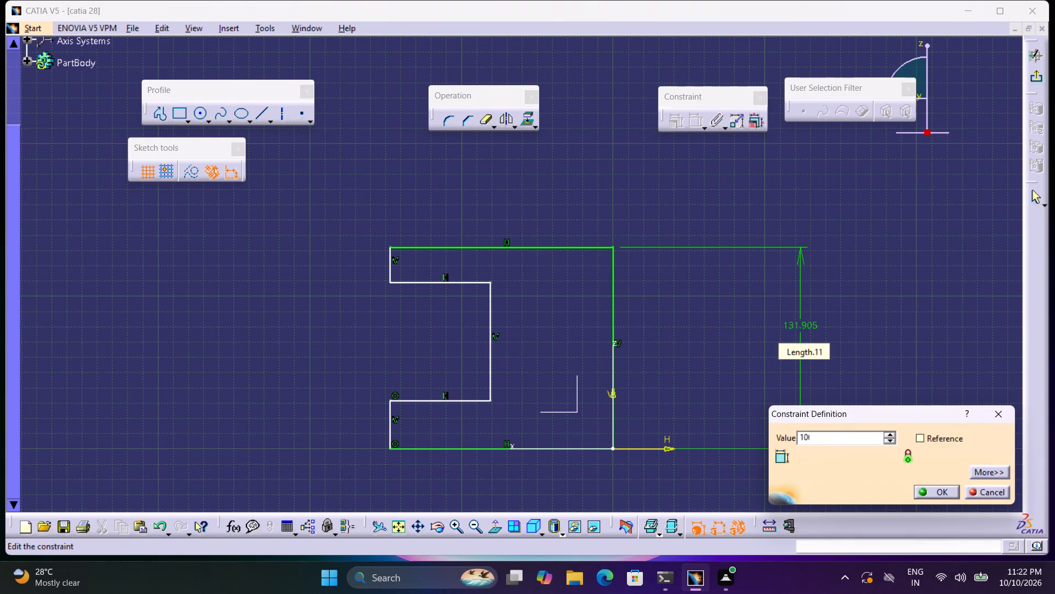
key("Return")
Dimension the profile's top horizontal edge and set its length to 100 mm.
left_click(564, 287)
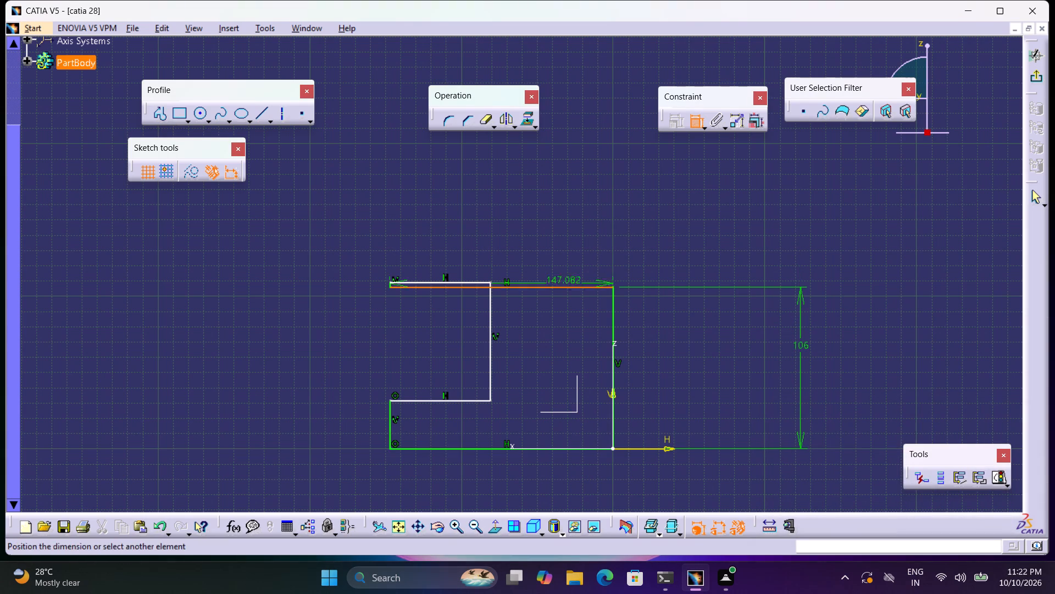
triple_click(564, 218)
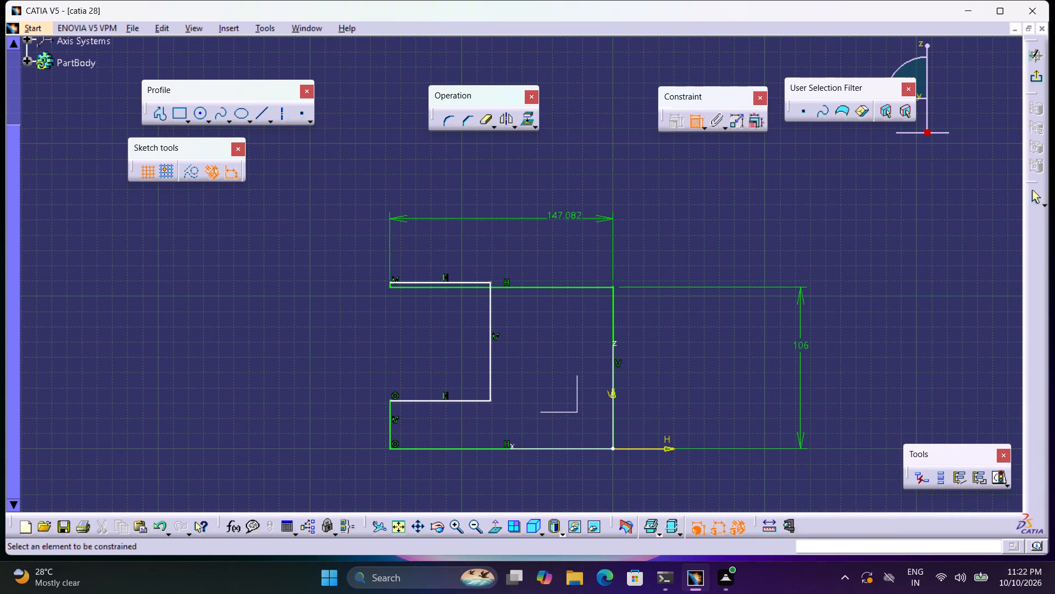
double_click(564, 218)
key("1")
type("00")
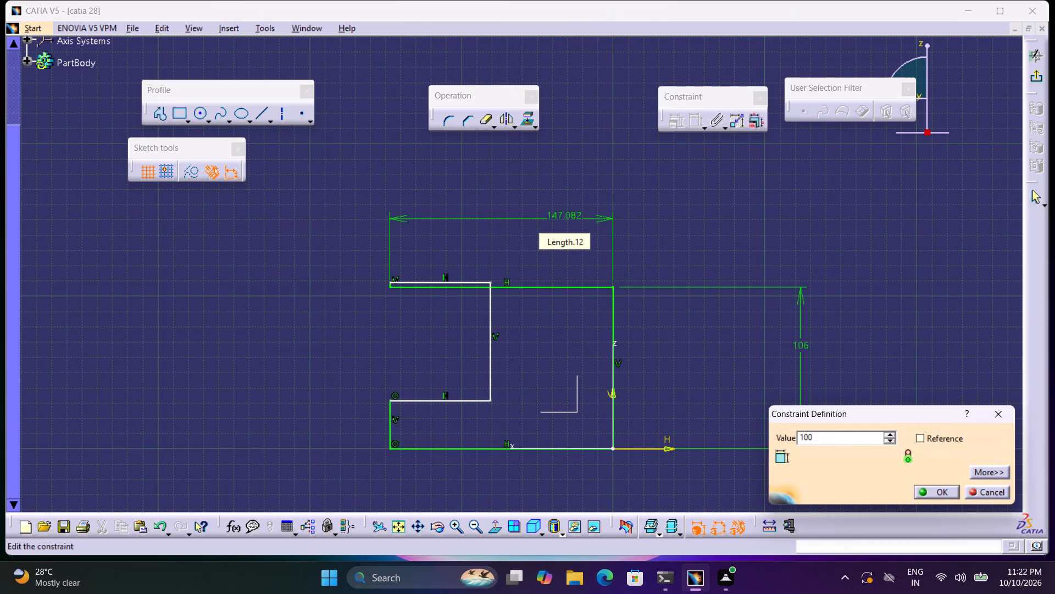
key("Return")
Move the notch's inner vertical edge down until its upper end sits about 13 mm below the profile's top edge.
left_click_drag(562, 291, 566, 316)
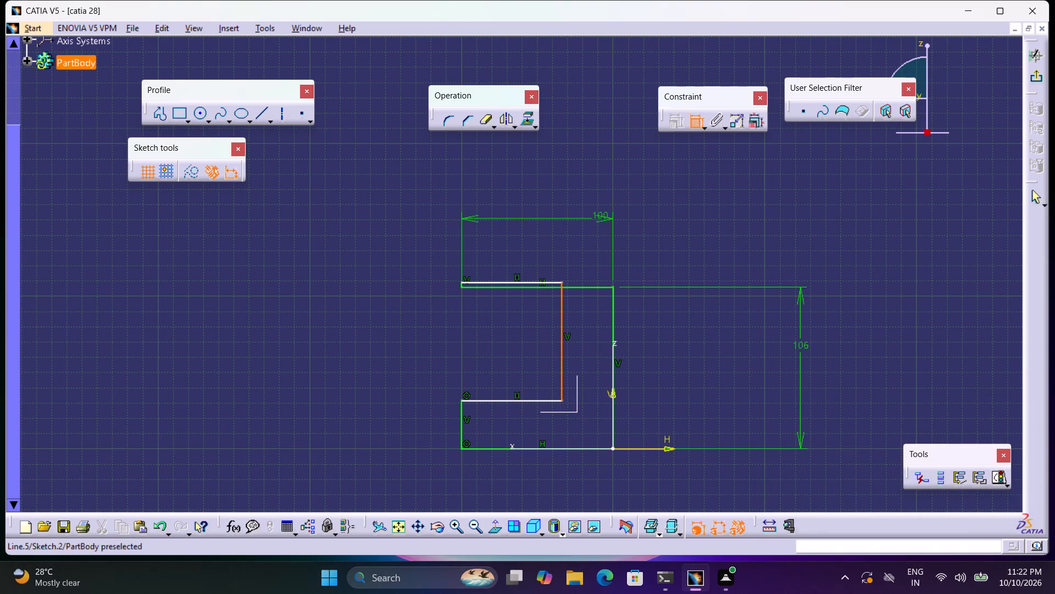
left_click_drag(566, 316, 558, 316)
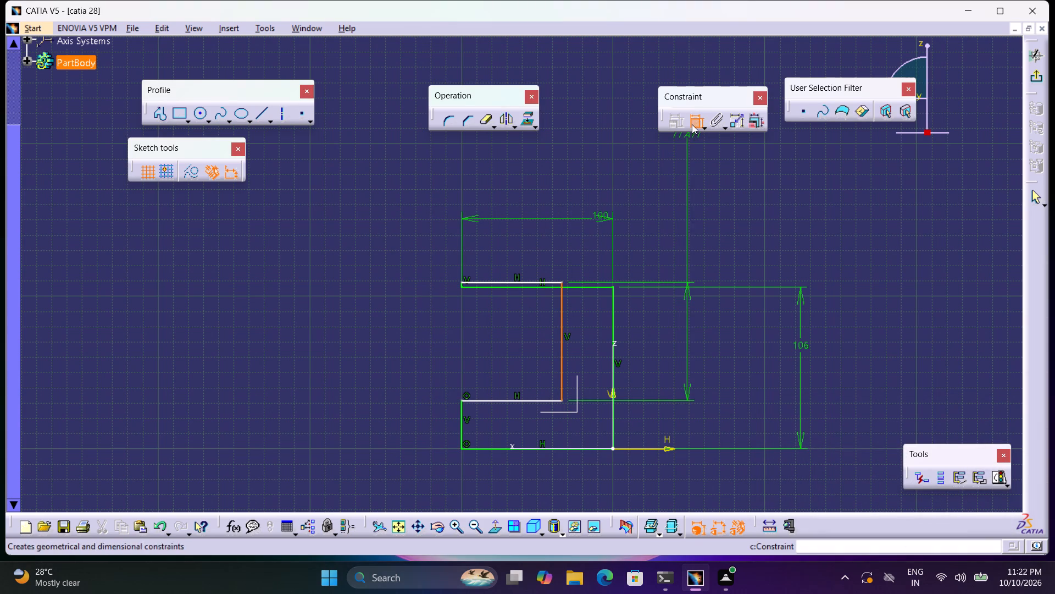
left_click(692, 124)
left_click_drag(563, 309, 564, 333)
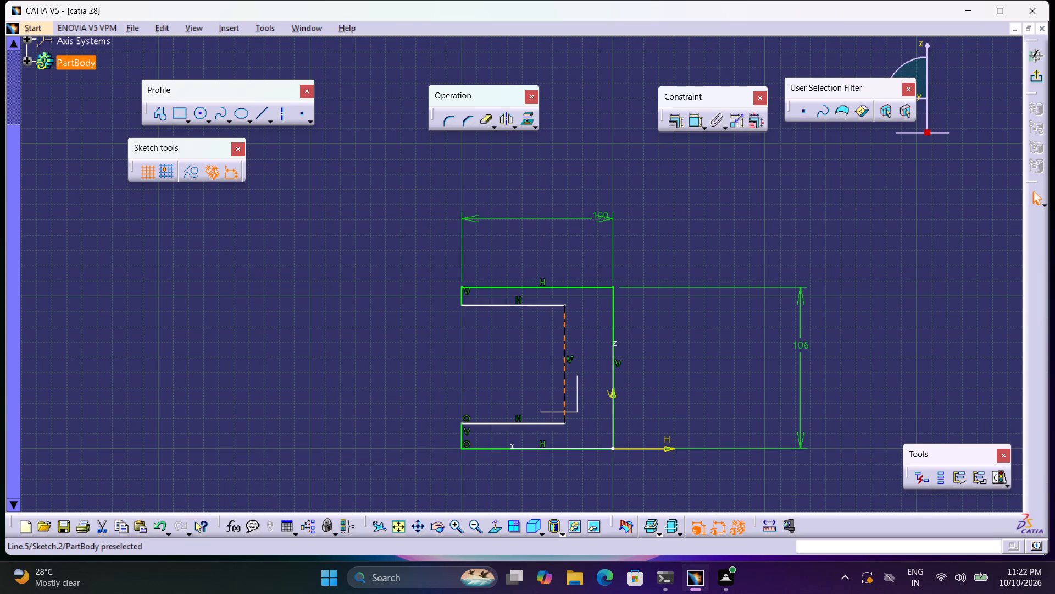
left_click_drag(564, 333, 564, 334)
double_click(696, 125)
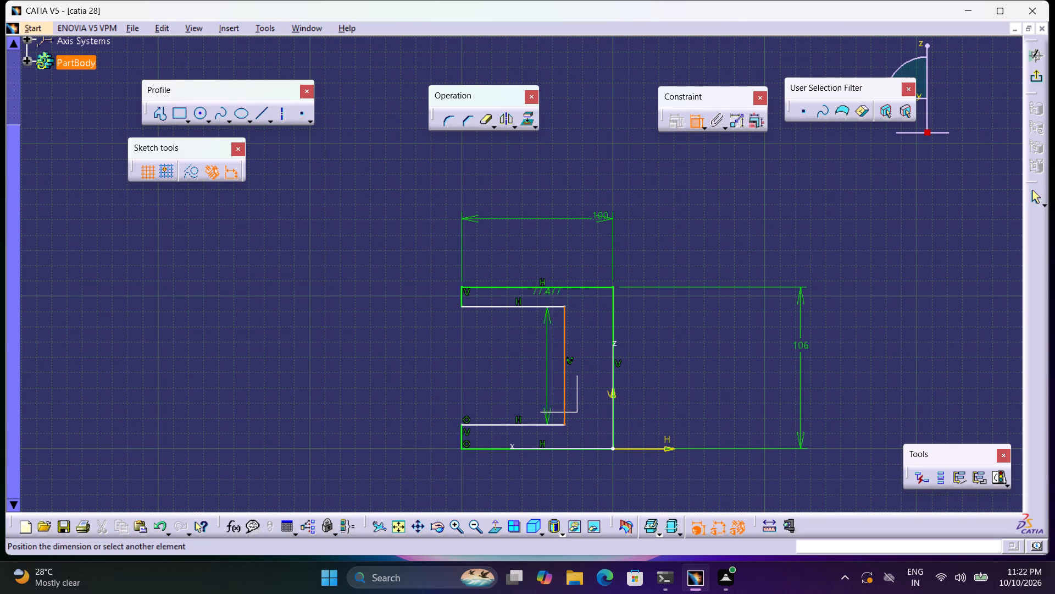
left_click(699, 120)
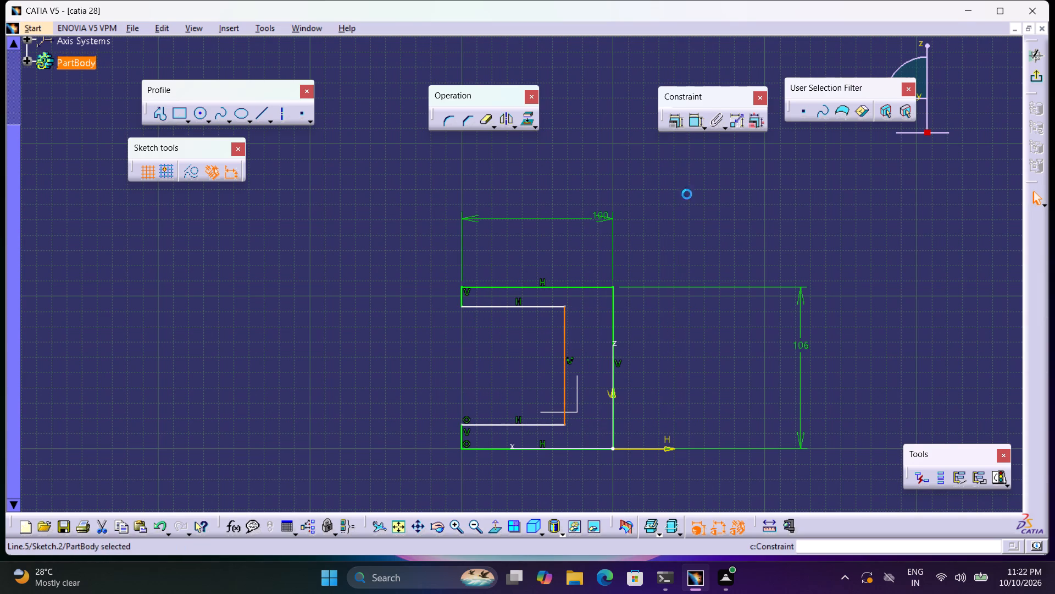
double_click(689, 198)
Dimension the upper arm's short vertical end edge and set its length to 13 mm.
left_click(696, 115)
left_click(463, 295)
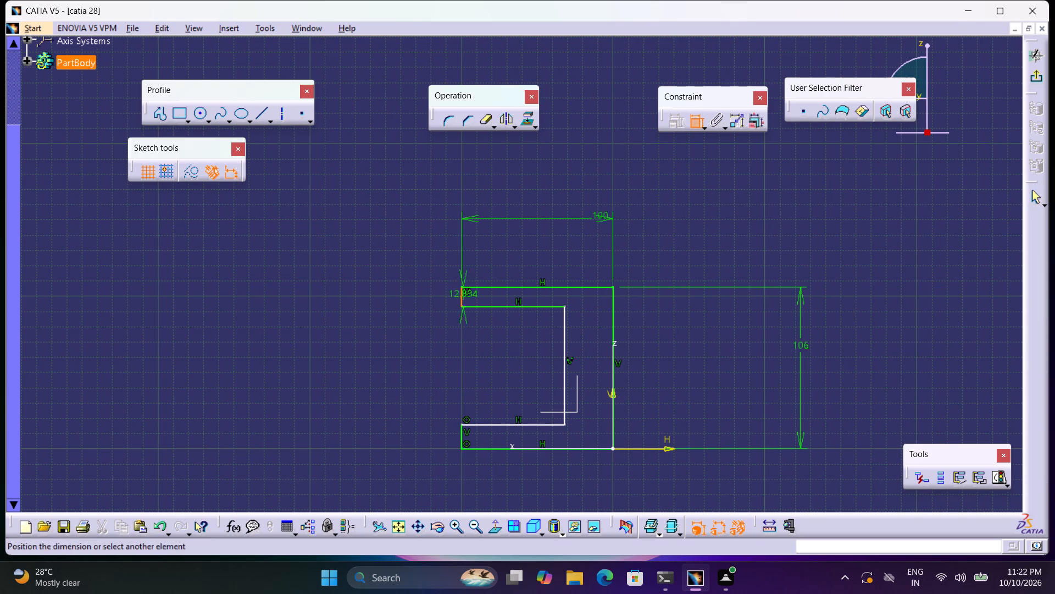
left_click(435, 312)
double_click(436, 311)
key("1")
key("3")
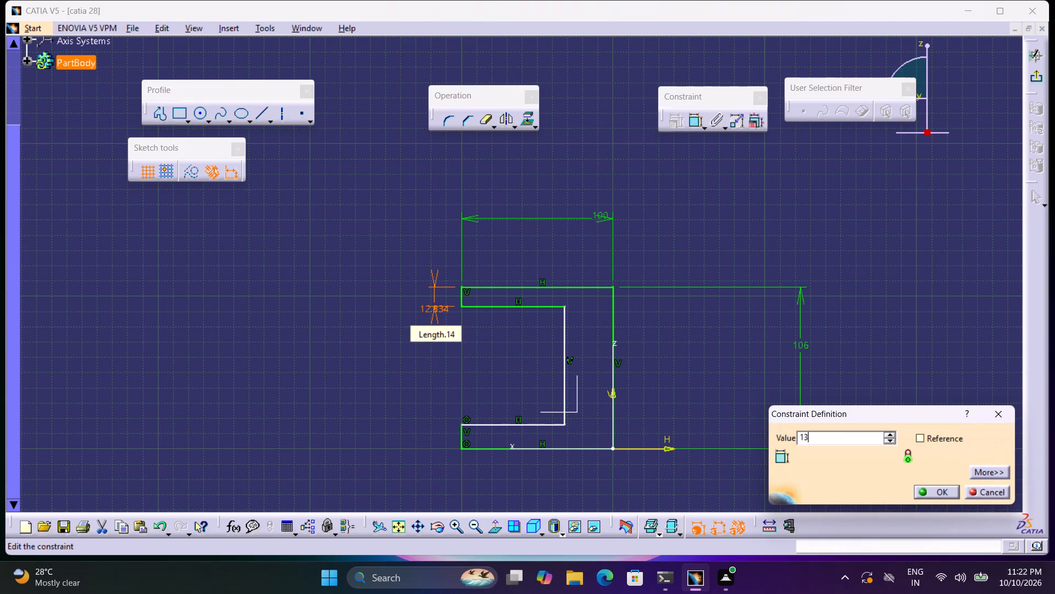
key("Return")
Dimension the lower arm's short vertical end edge, set its length to 13 mm, and exit the sketch.
left_click(697, 126)
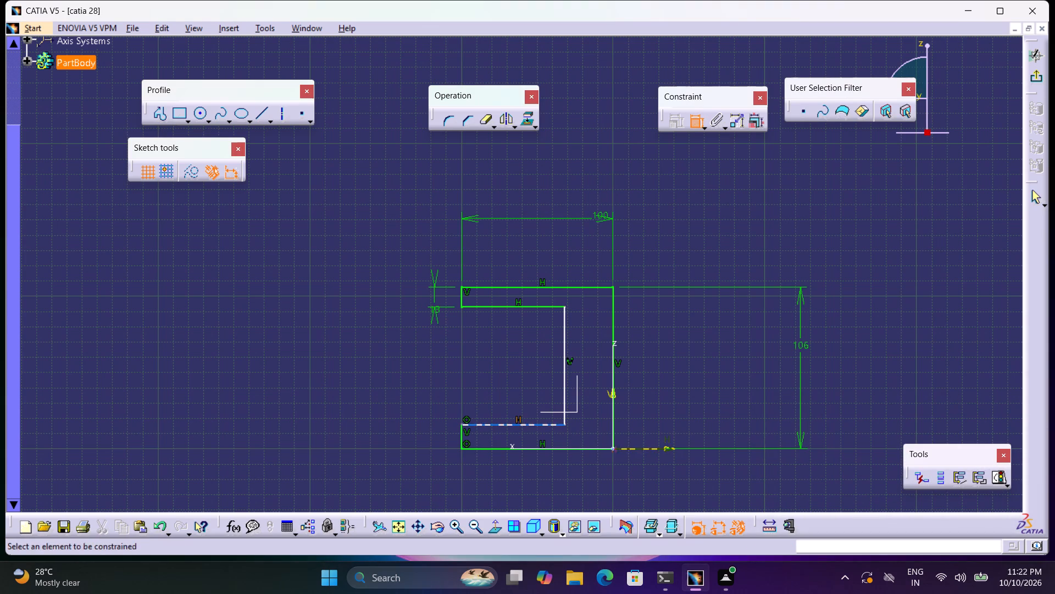
left_click(466, 431)
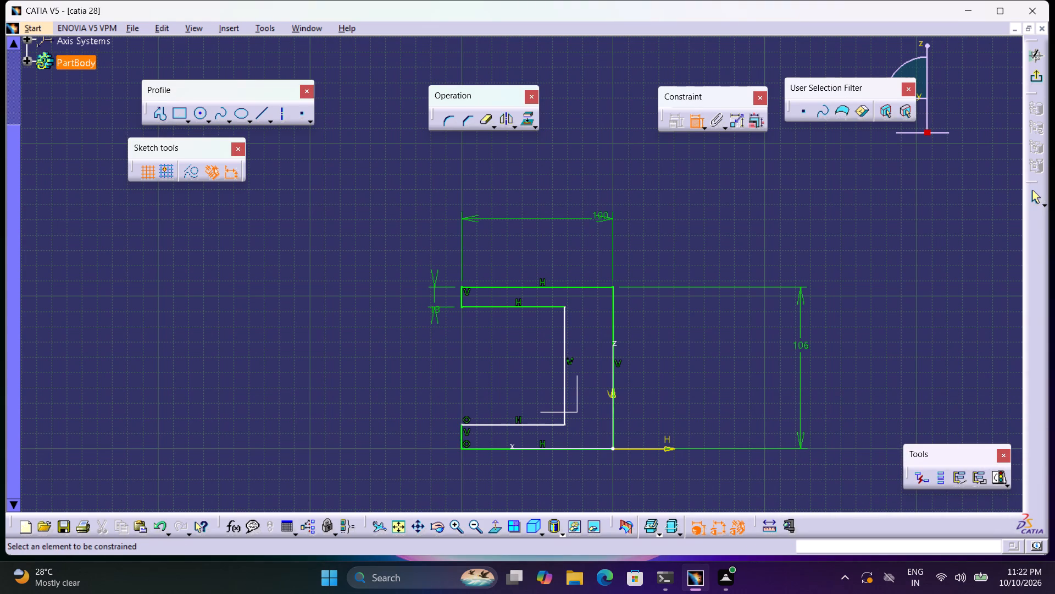
left_click(463, 442)
left_click(415, 446)
double_click(423, 443)
type("13")
key("Return")
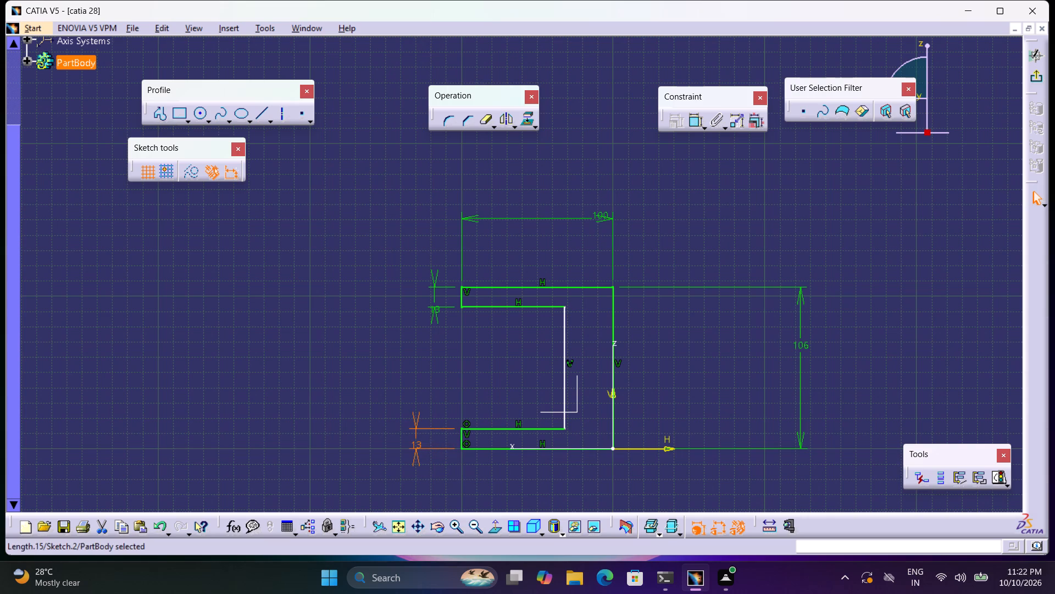
left_click(1037, 79)
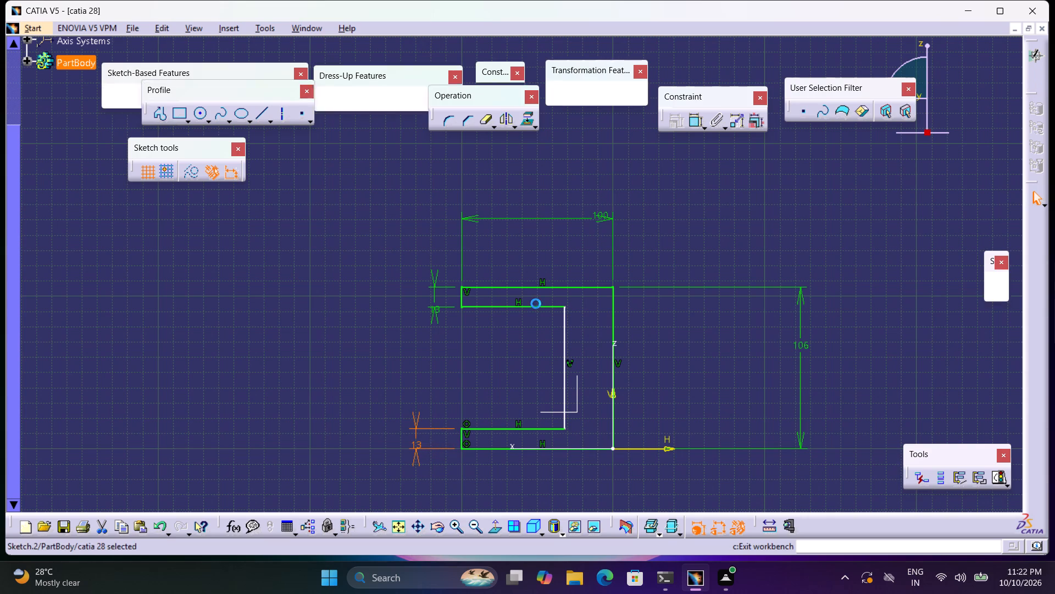
Pad the C-shaped profile with mirrored extent and a length of 25 mm.
left_click(124, 93)
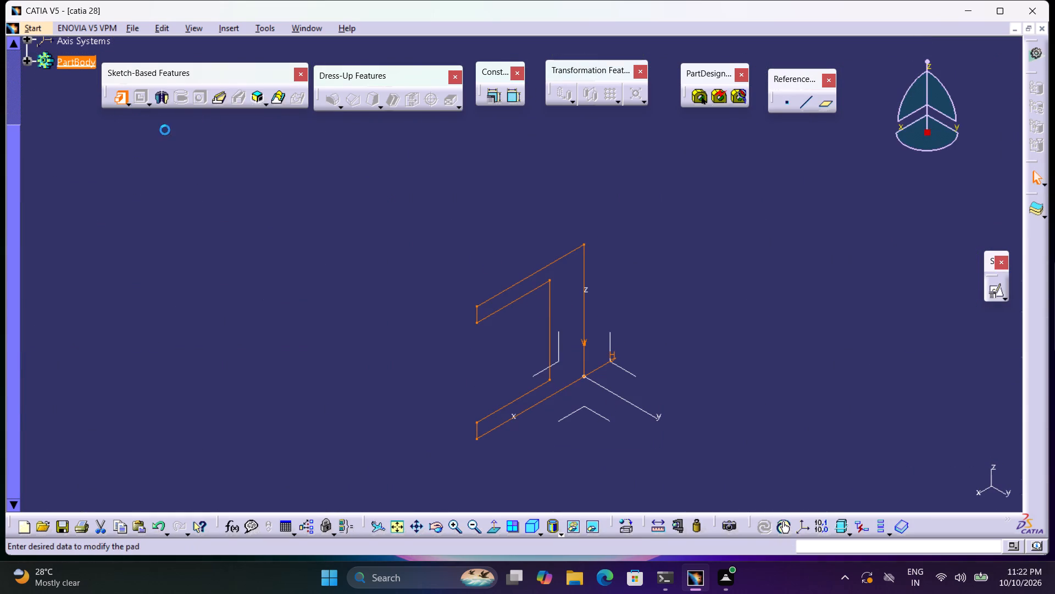
left_click(876, 426)
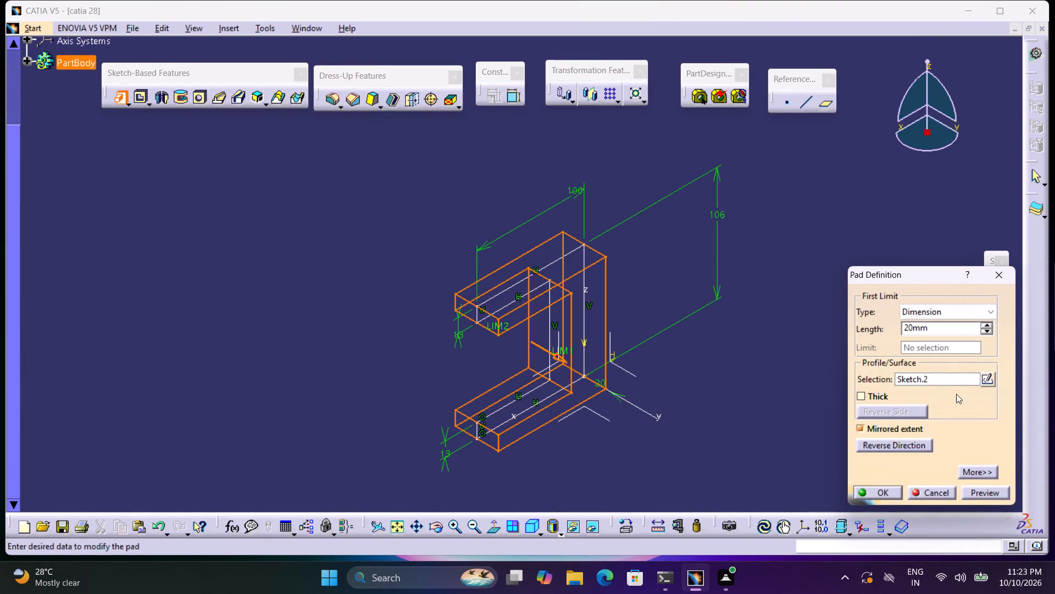
left_click_drag(954, 326, 849, 327)
type("25")
key("Return")
Reopen Sketch.2, the profile sketch under Pad.1, for editing.
middle_click(821, 294)
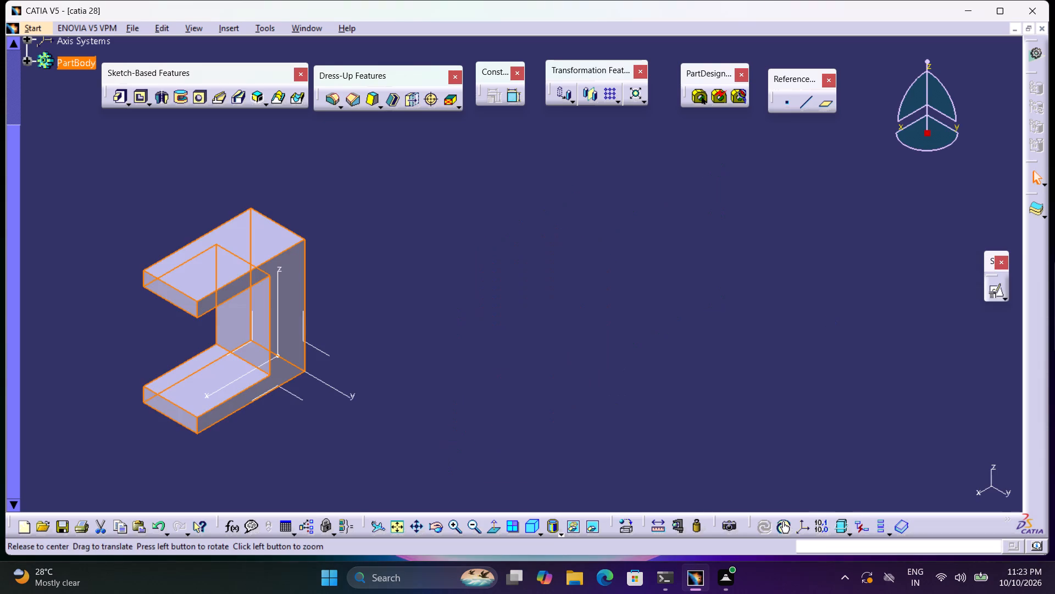
middle_click_drag(636, 292, 744, 203)
left_click(695, 266)
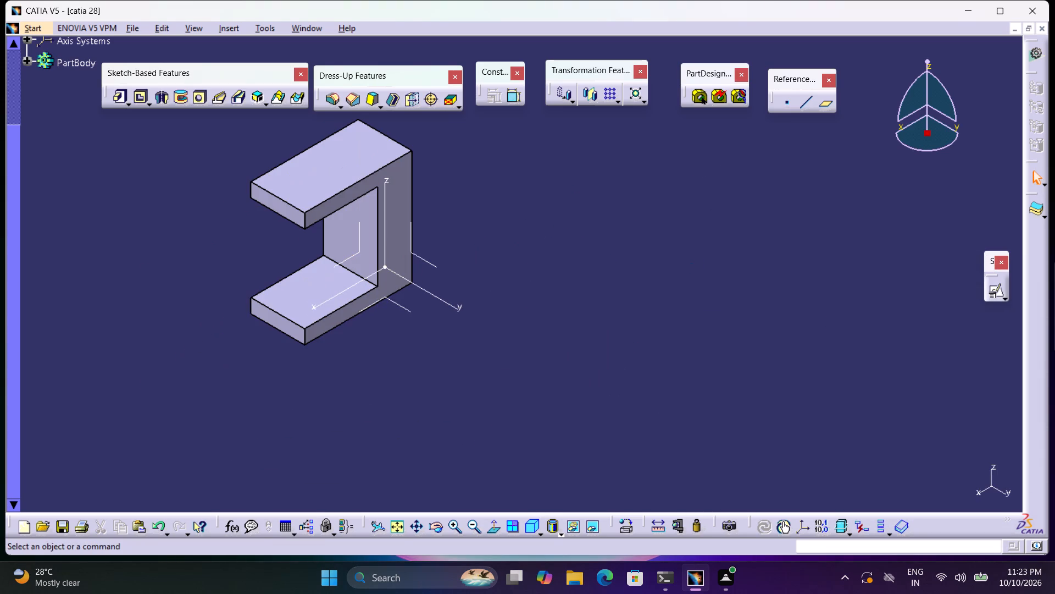
scroll(199, 238, "down", 1)
scroll(199, 238, "up", 2)
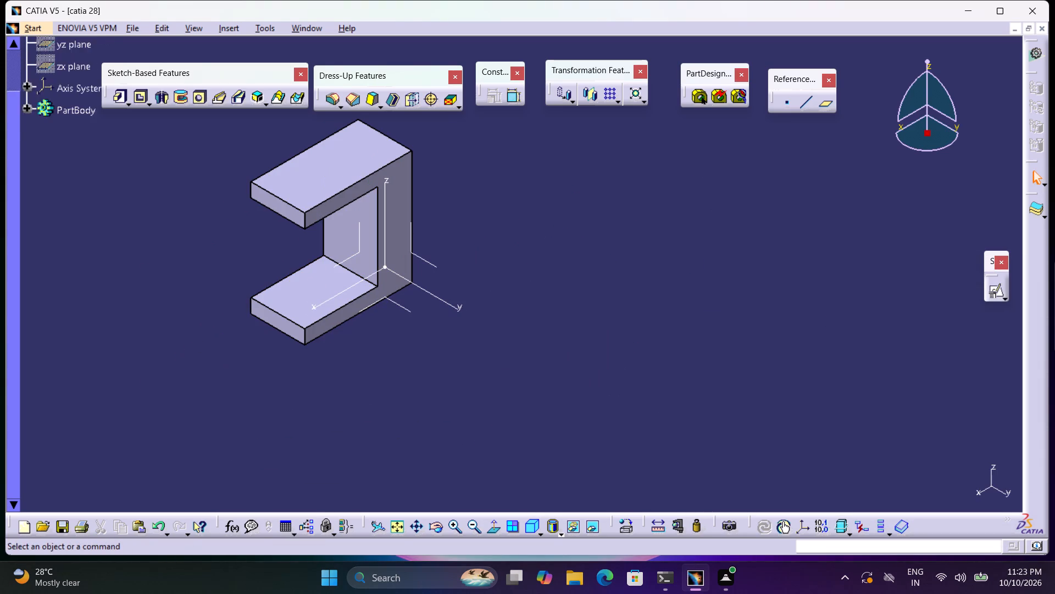
scroll(199, 238, "up", 2)
left_click(12, 201)
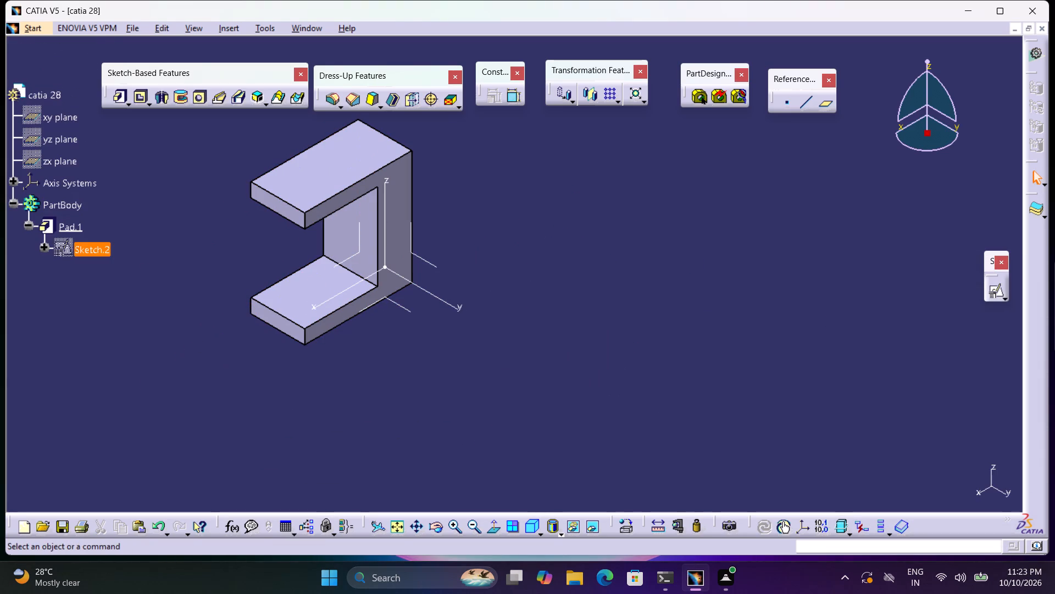
double_click(73, 250)
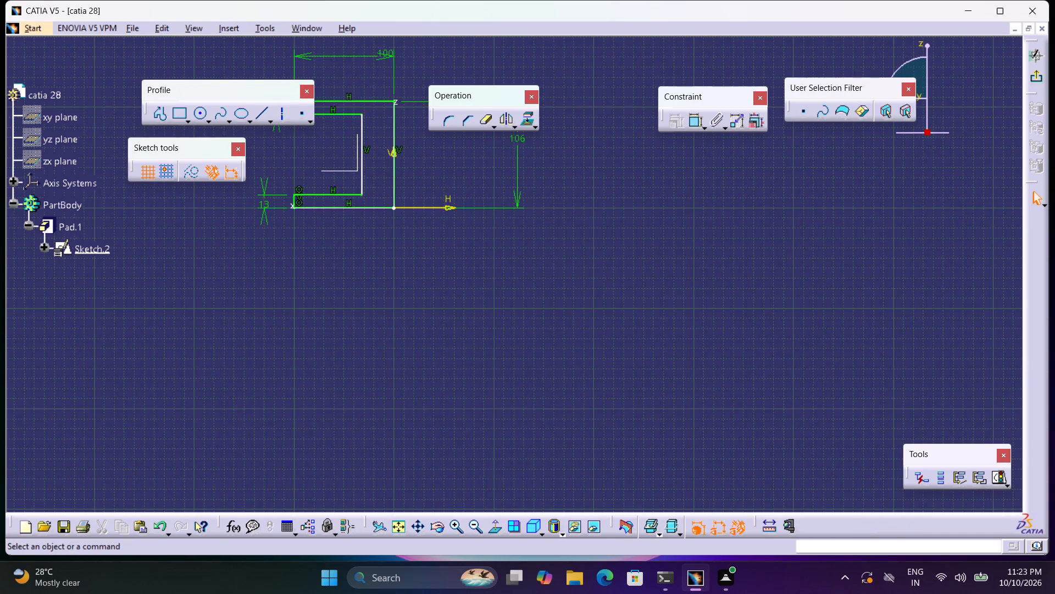
Dimension the notch's lower horizontal edge, set its length to 20 mm, and exit the sketch.
middle_click_drag(341, 258, 387, 237)
right_click(399, 302)
middle_click_drag(389, 238, 475, 349)
middle_click(475, 349)
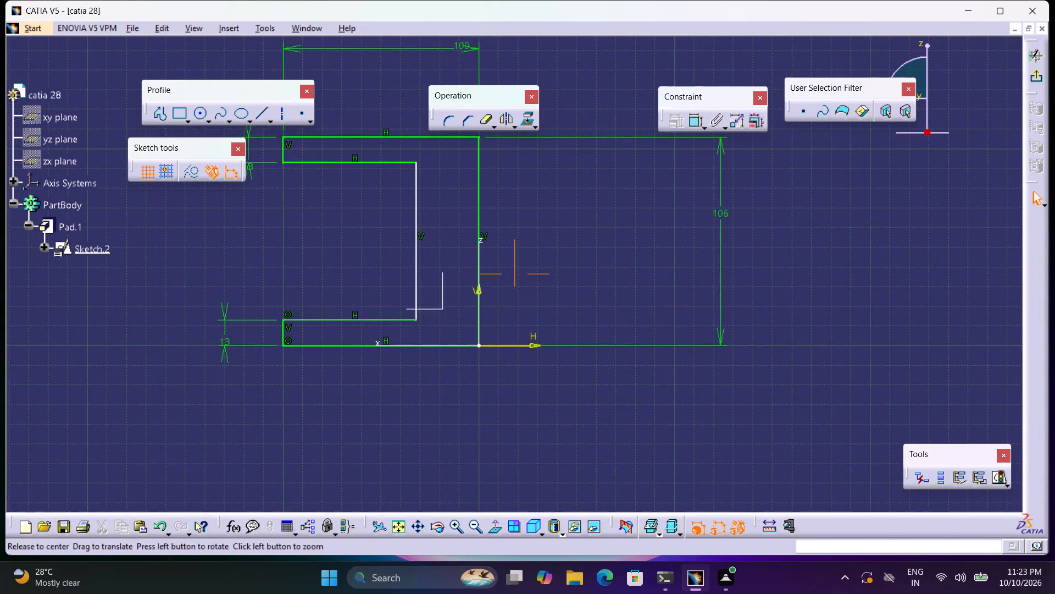
left_click(380, 244)
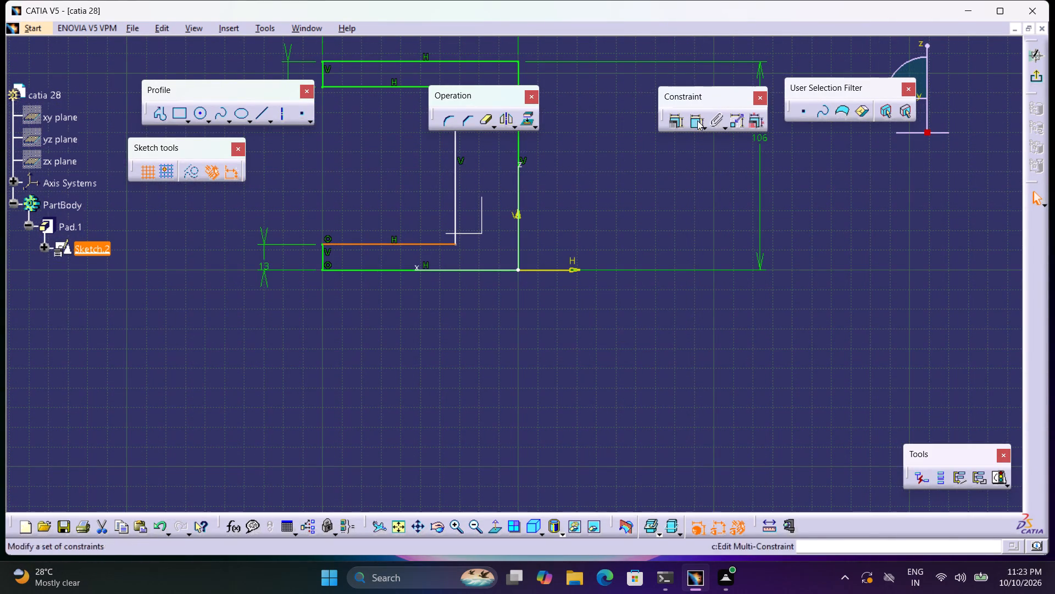
left_click(697, 120)
left_click(409, 317)
double_click(416, 317)
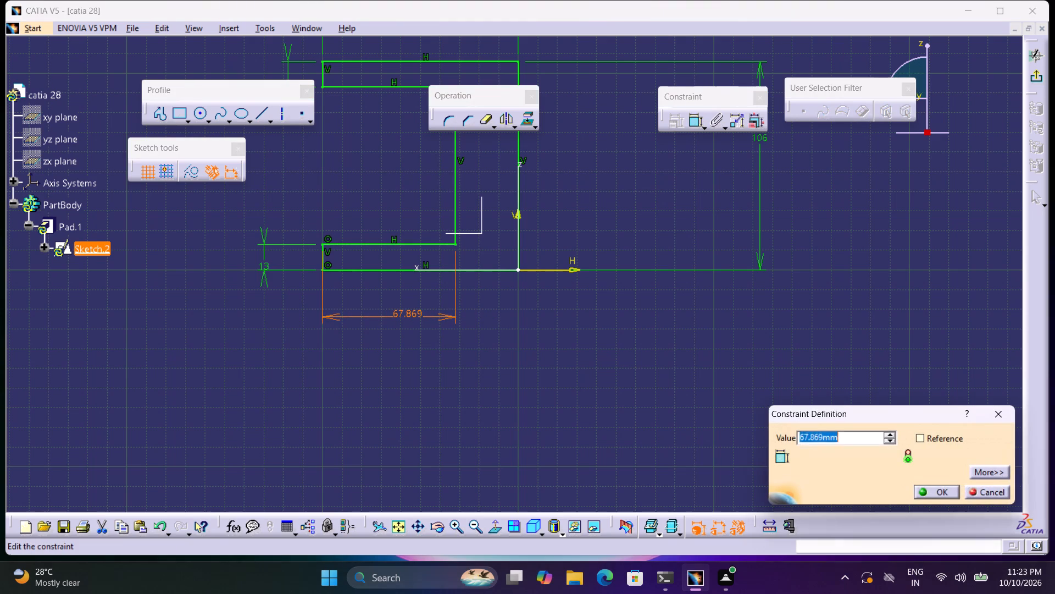
type("20")
key("Return")
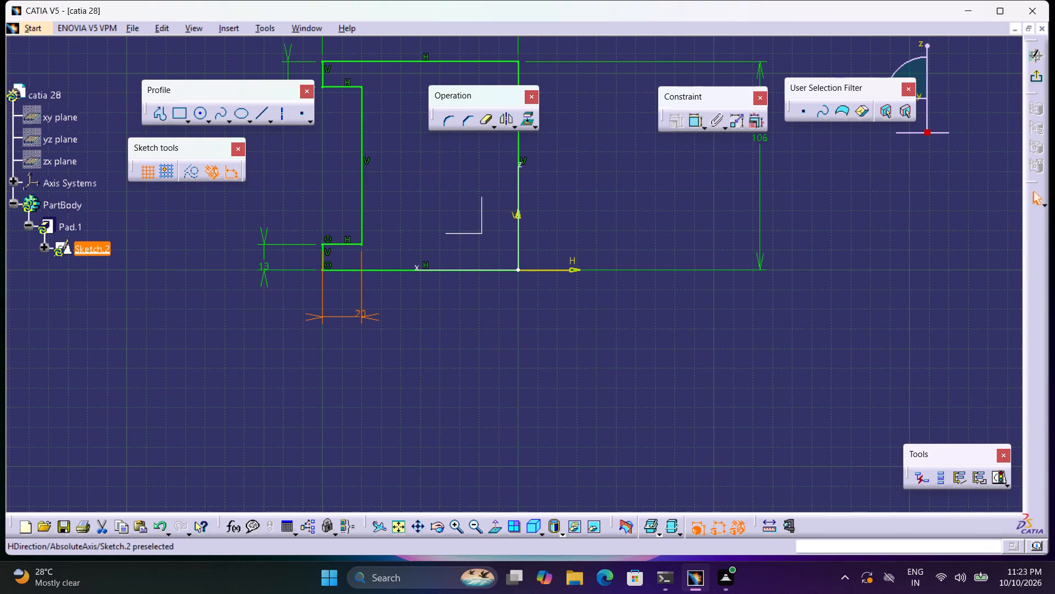
left_click(1032, 80)
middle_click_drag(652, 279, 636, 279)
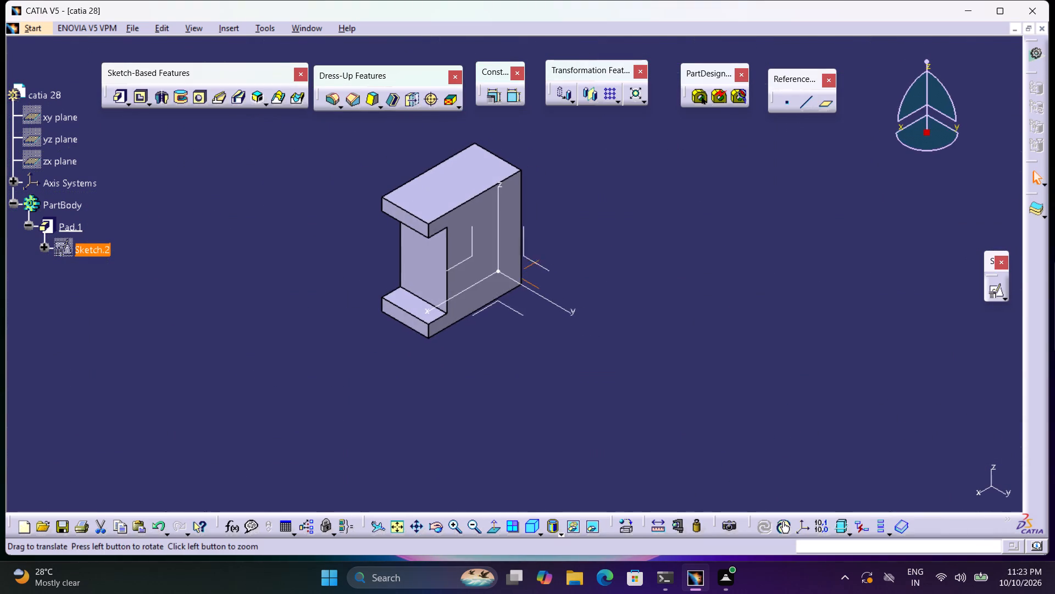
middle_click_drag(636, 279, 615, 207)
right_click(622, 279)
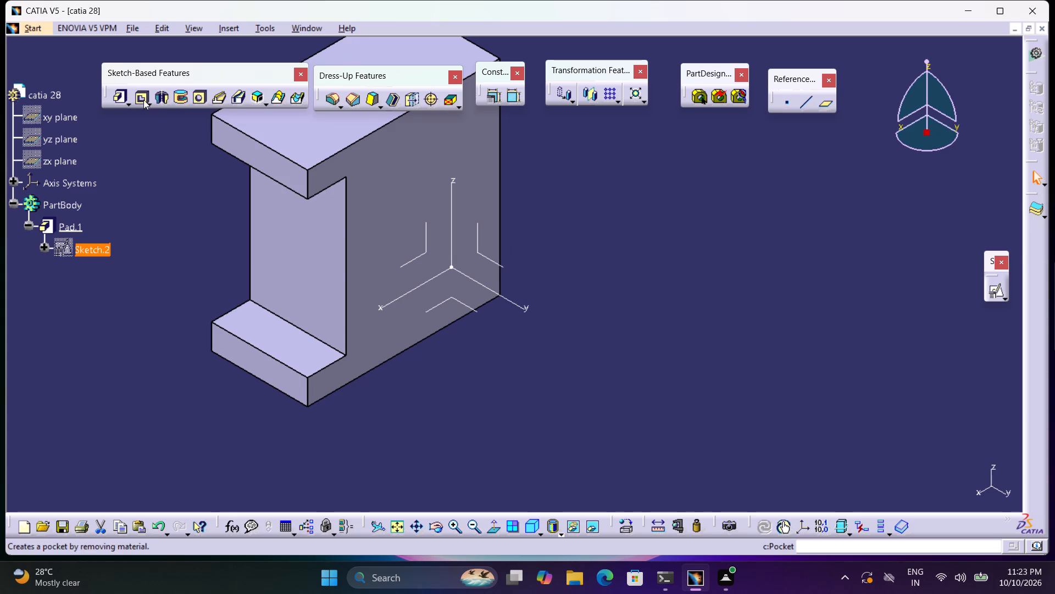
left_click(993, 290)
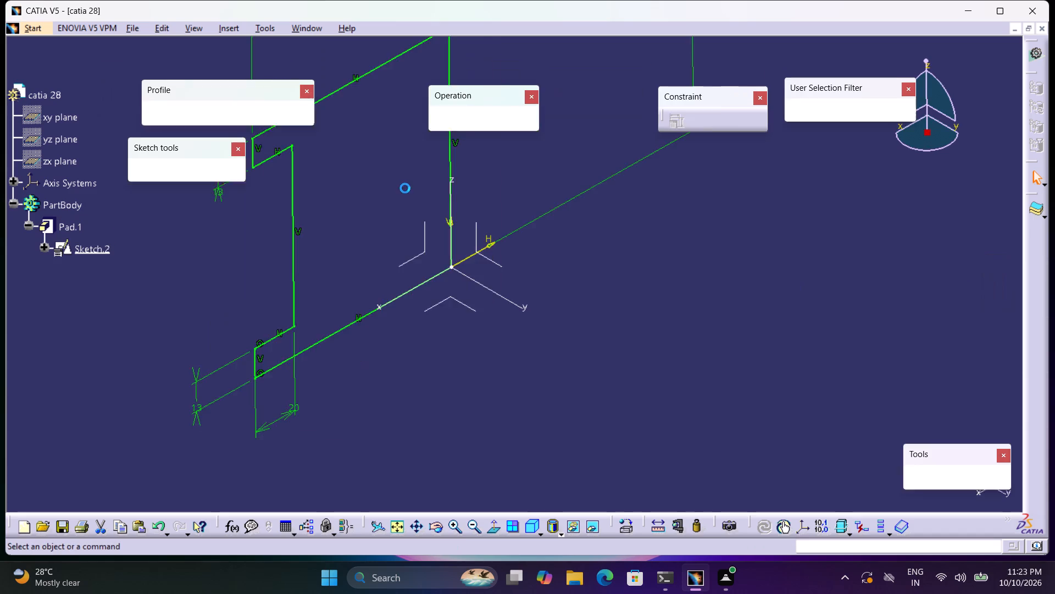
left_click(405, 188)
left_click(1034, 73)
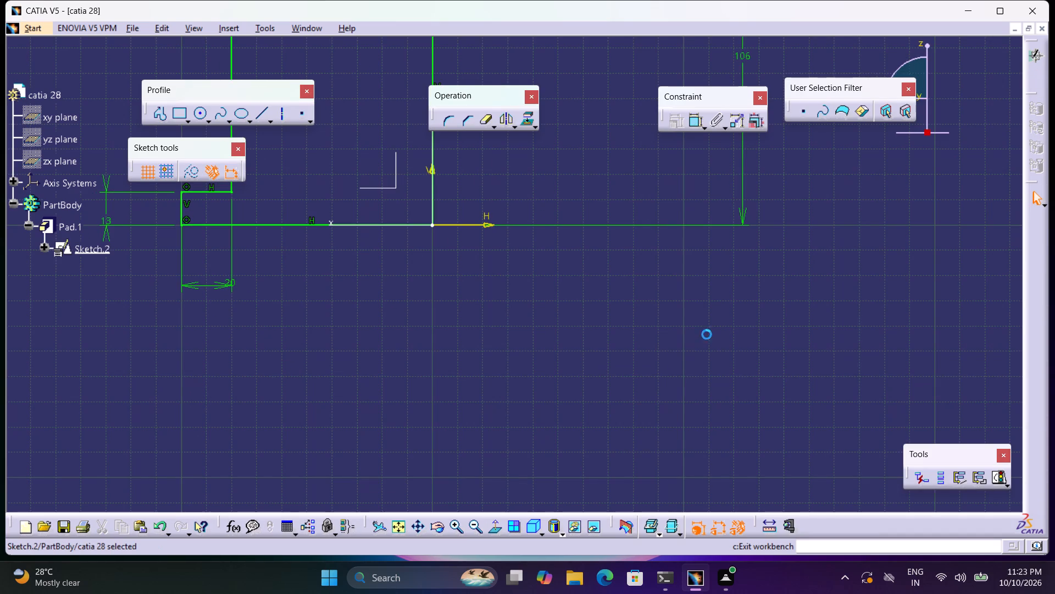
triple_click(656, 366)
Create a positioned sketch on the pad's C-shaped side face on the positive Y side, keeping the implicit origin and orientation.
left_click(993, 290)
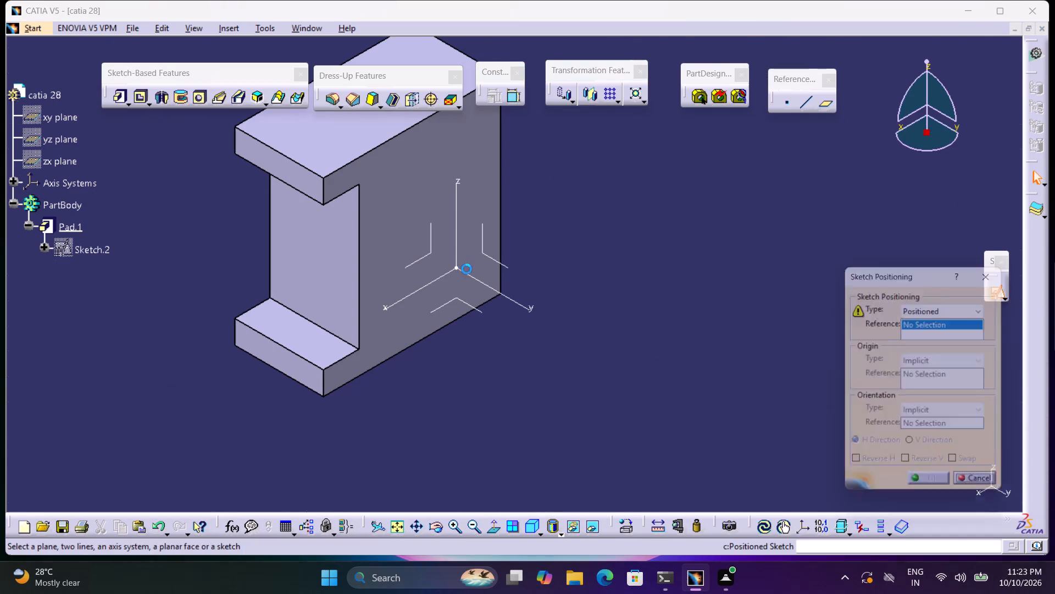
left_click(375, 228)
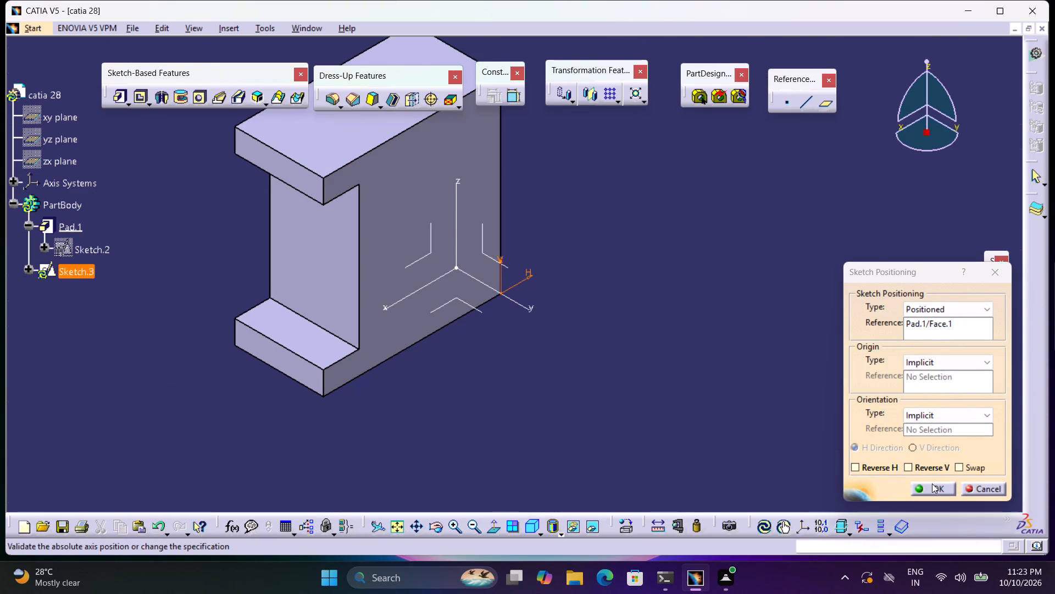
left_click(931, 485)
Sketch a circle of about 24 mm radius near the middle of the face, between the notch and the V axis.
middle_click_drag(533, 283, 632, 403)
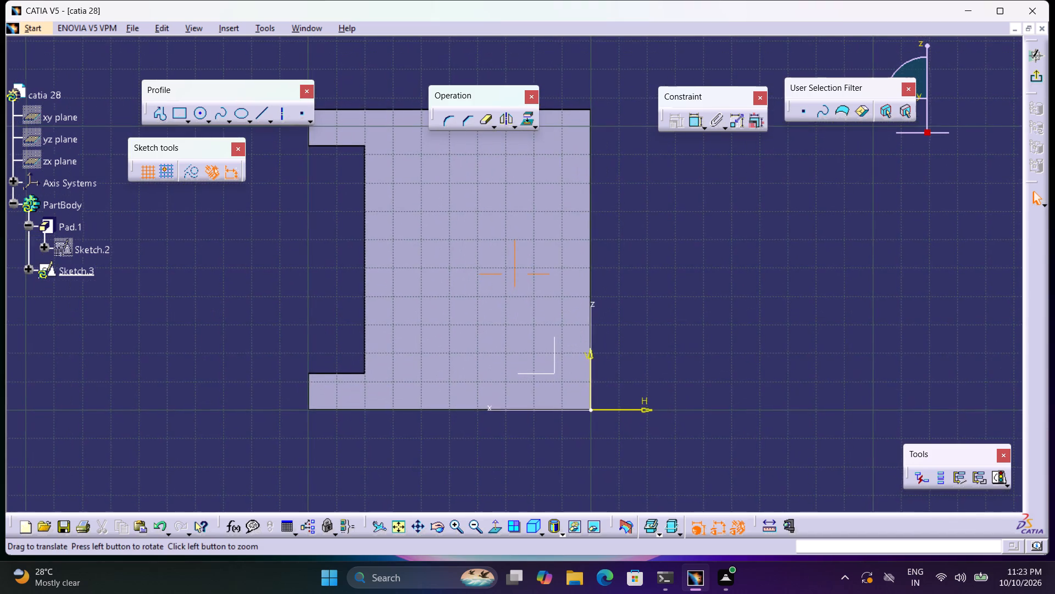
middle_click_drag(632, 403, 606, 351)
right_click(632, 403)
middle_click_drag(601, 351, 617, 402)
right_click(615, 377)
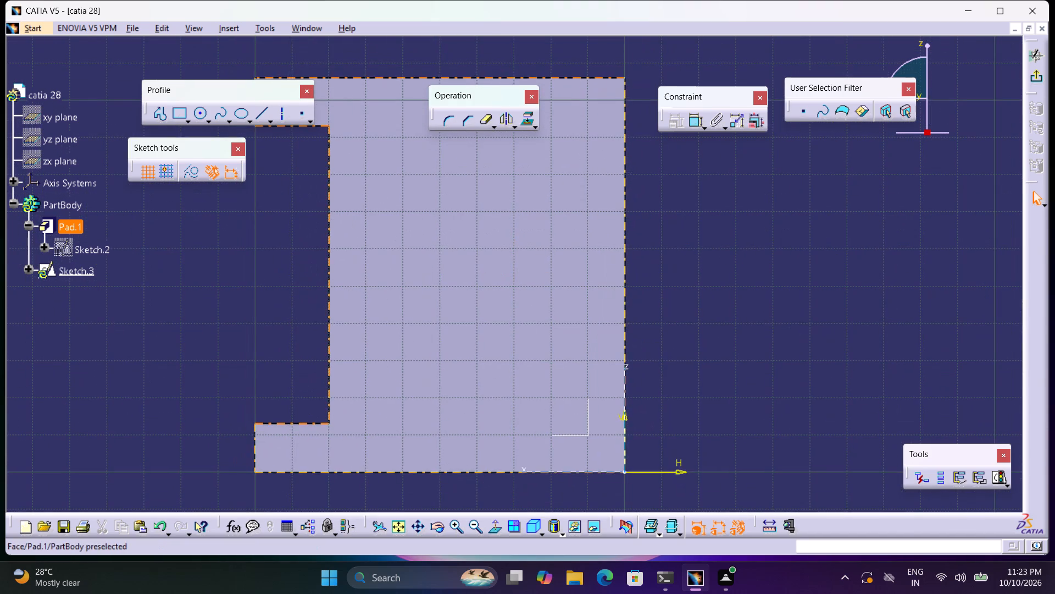
left_click(200, 114)
middle_click_drag(478, 252, 484, 282)
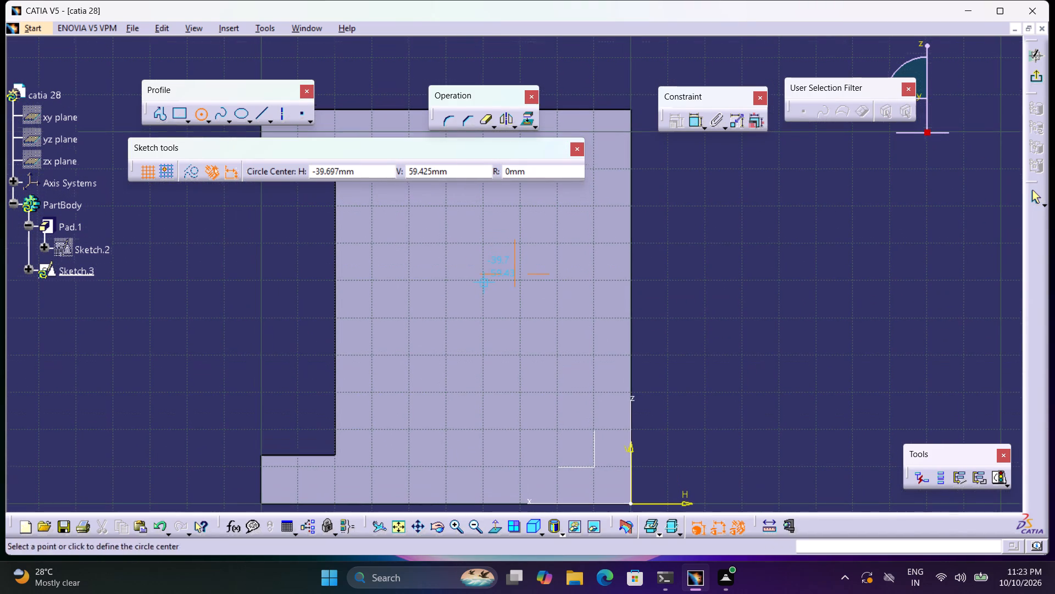
middle_click_drag(484, 282, 487, 295)
right_click(484, 282)
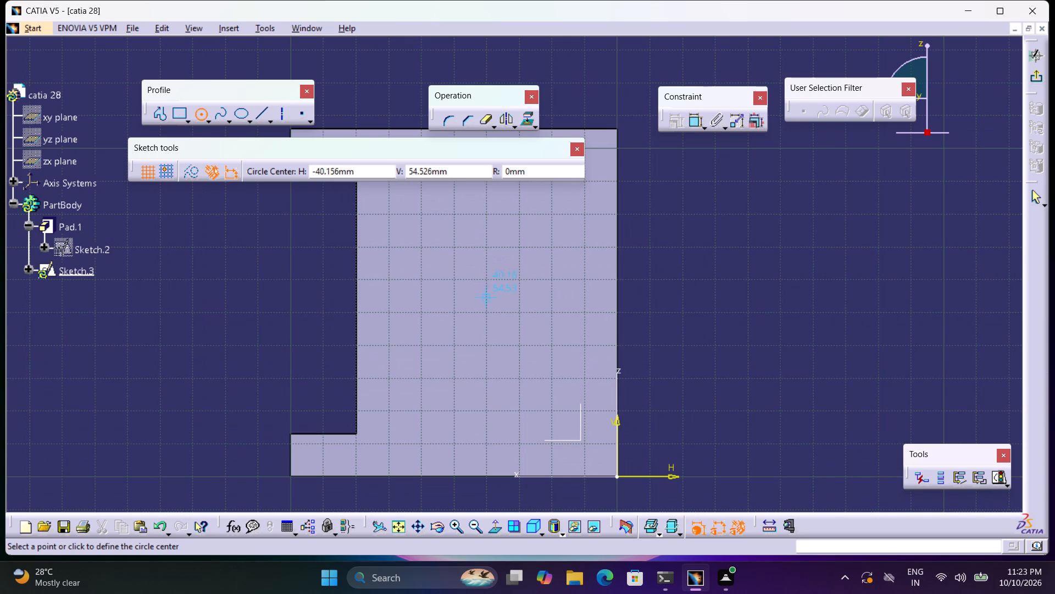
left_click(488, 311)
left_click(540, 369)
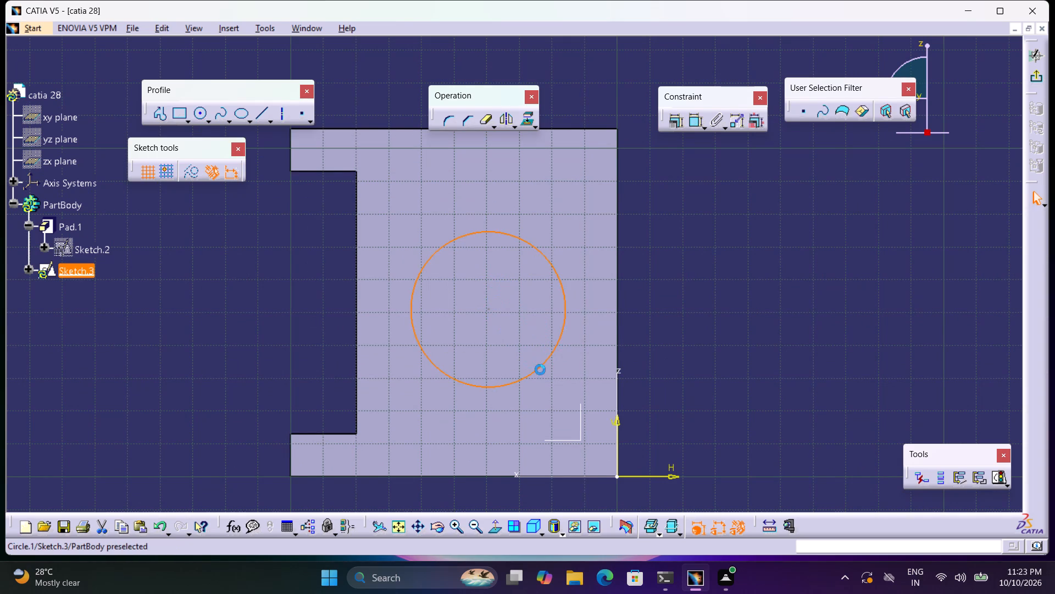
Dimension the sketched circle as a diameter instead of a radius and set it to 80 mm.
left_click(696, 124)
left_click(683, 235)
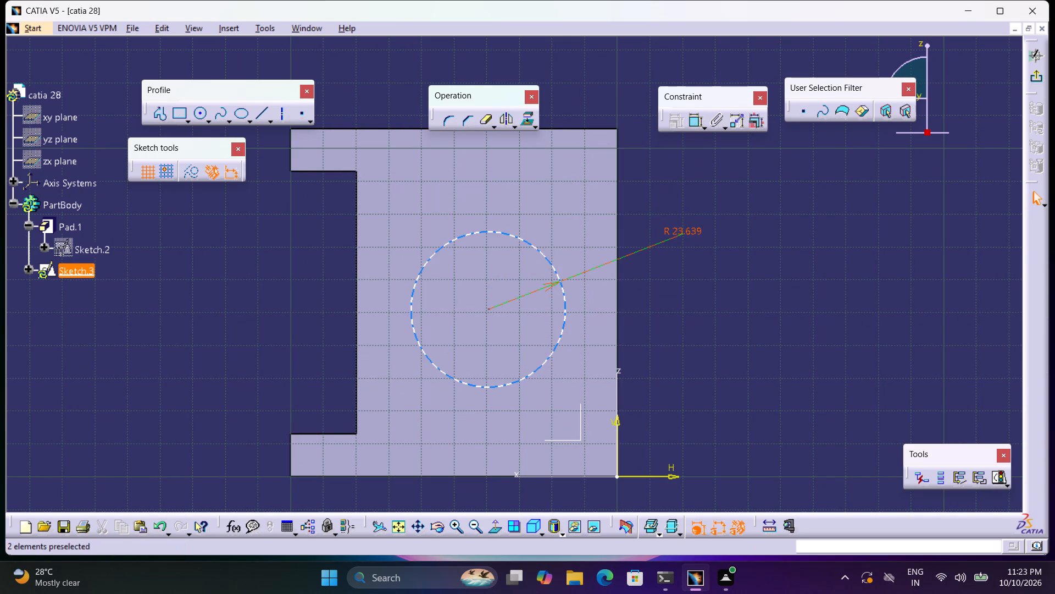
double_click(682, 232)
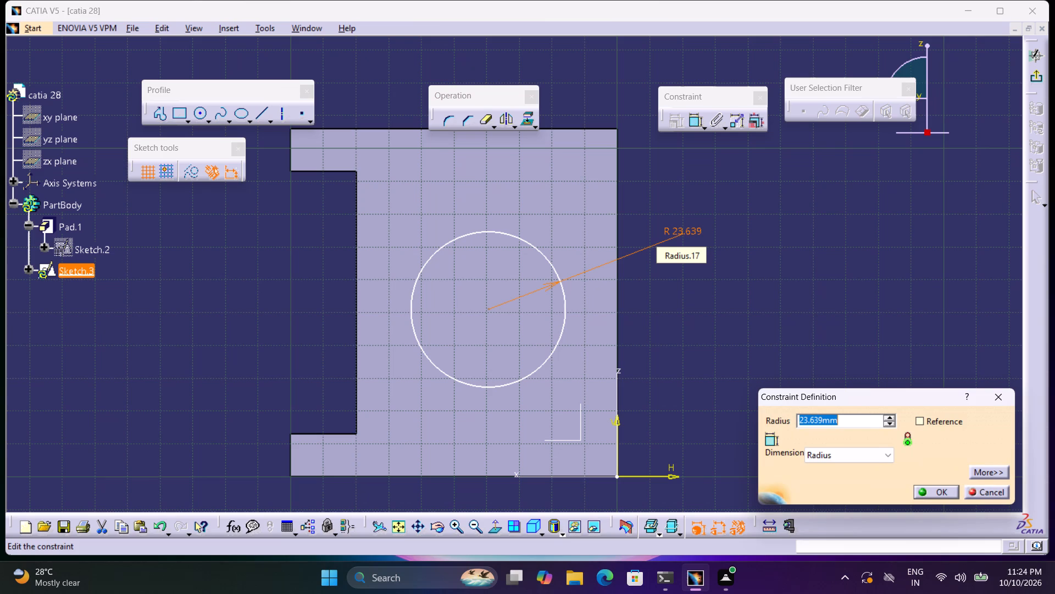
left_click(840, 457)
left_click(842, 479)
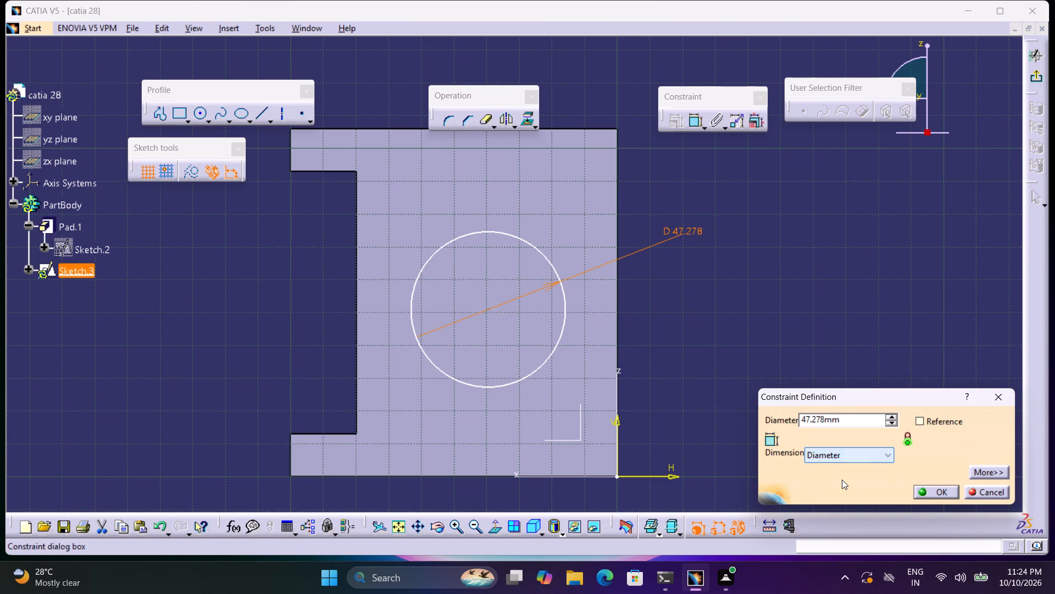
type("80")
key("Return")
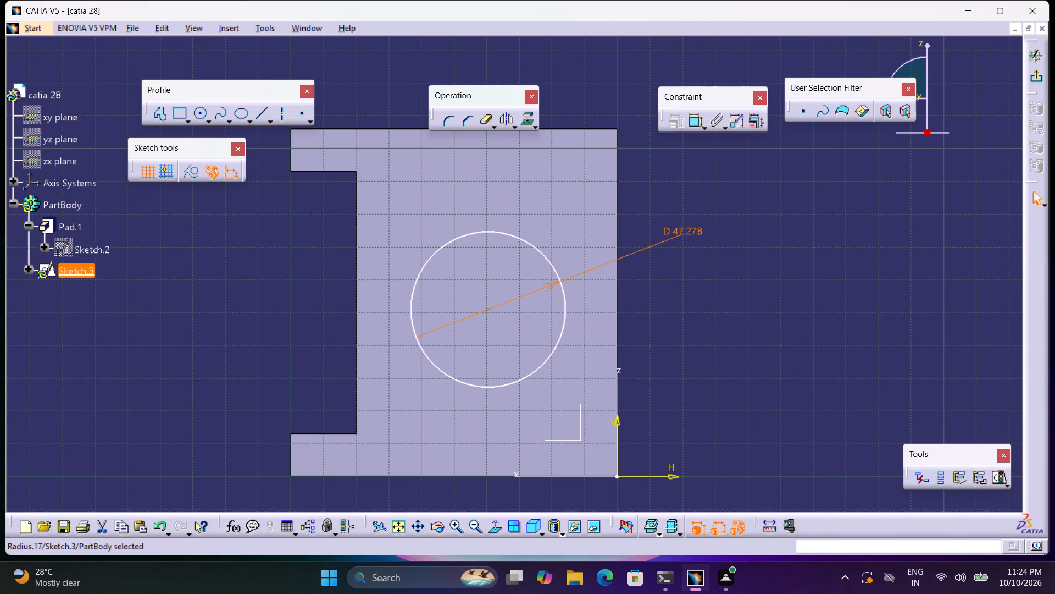
double_click(690, 229)
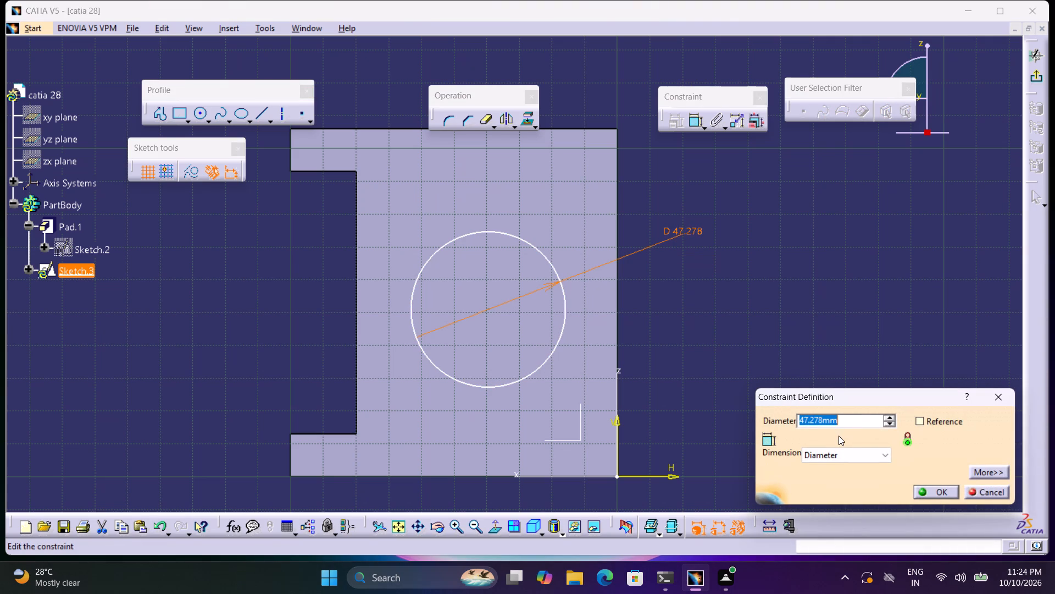
type("80")
key("Return")
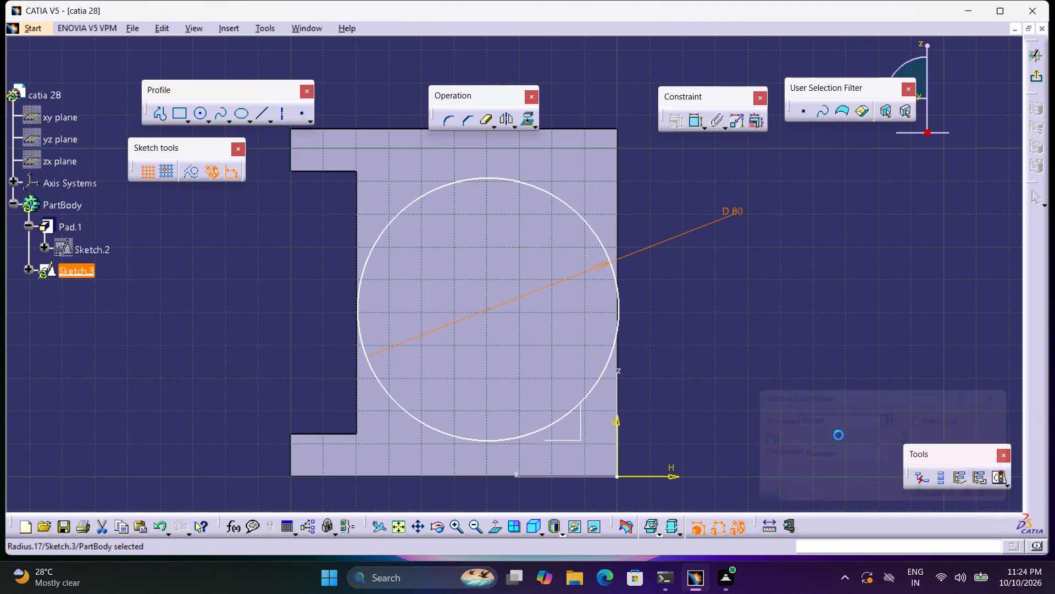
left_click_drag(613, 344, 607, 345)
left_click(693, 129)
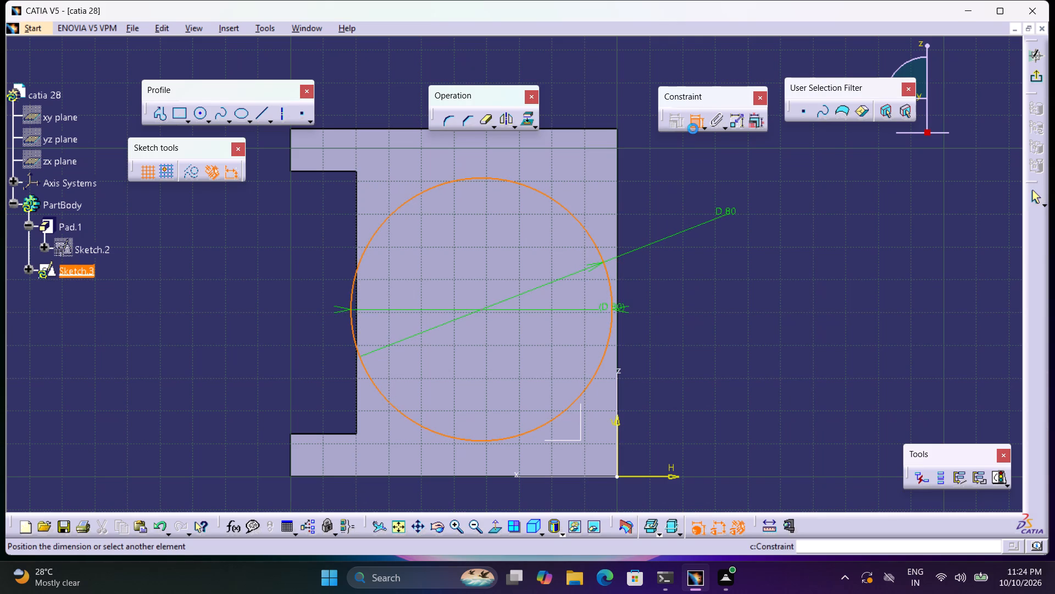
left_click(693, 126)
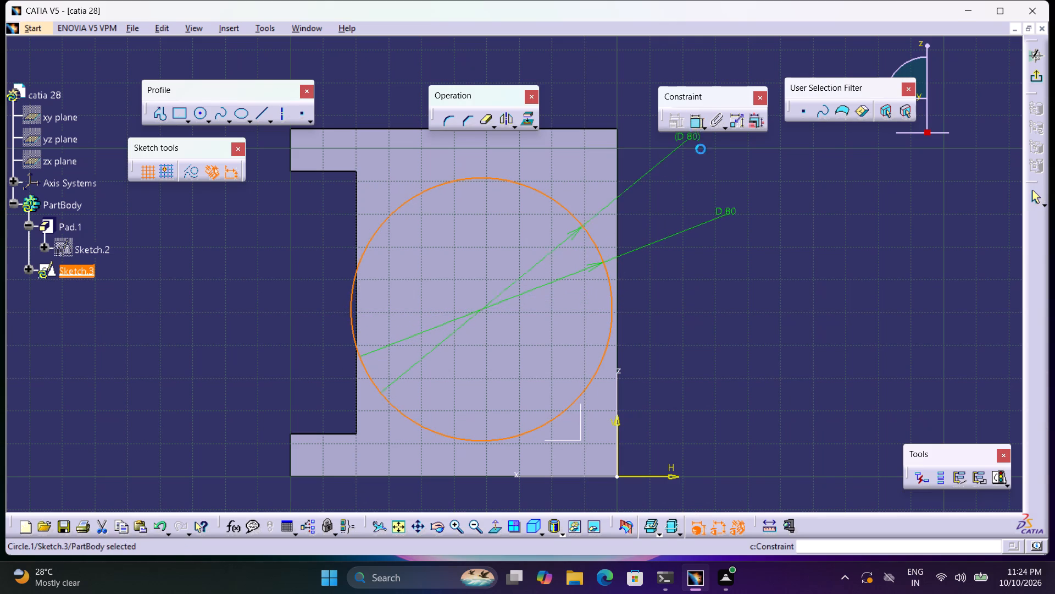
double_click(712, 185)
Dimension the vertical distance from the circle's centre to the face's upper edge and set it to 106/2 mm.
left_click(699, 115)
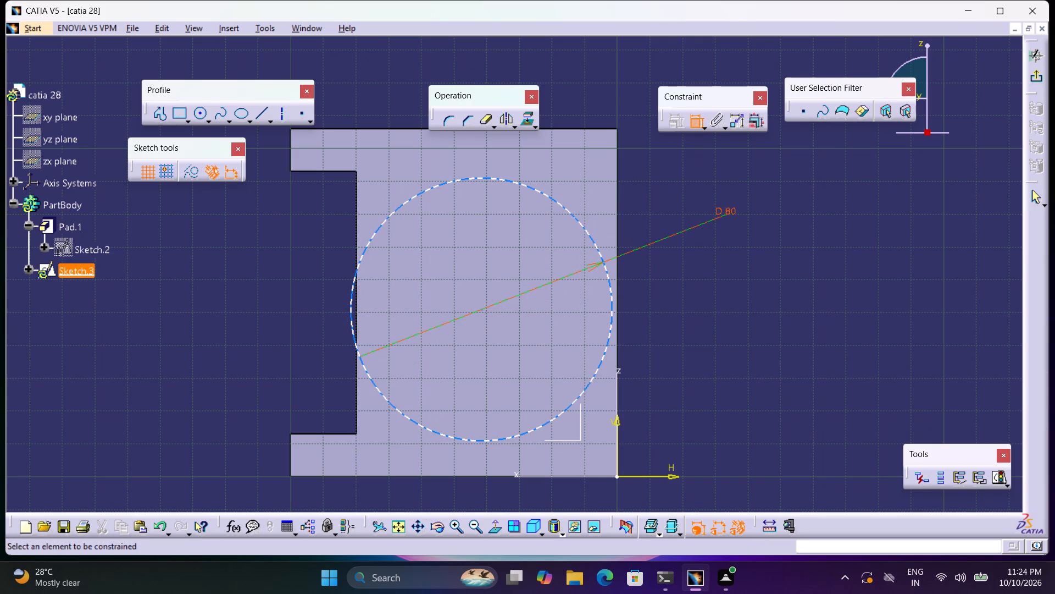
left_click(482, 309)
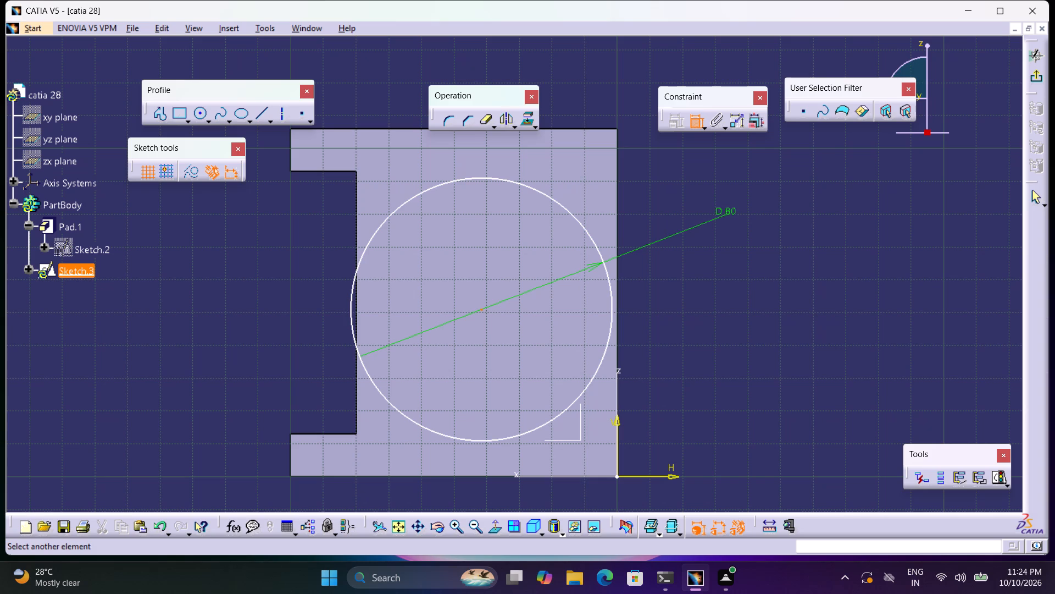
left_click(575, 128)
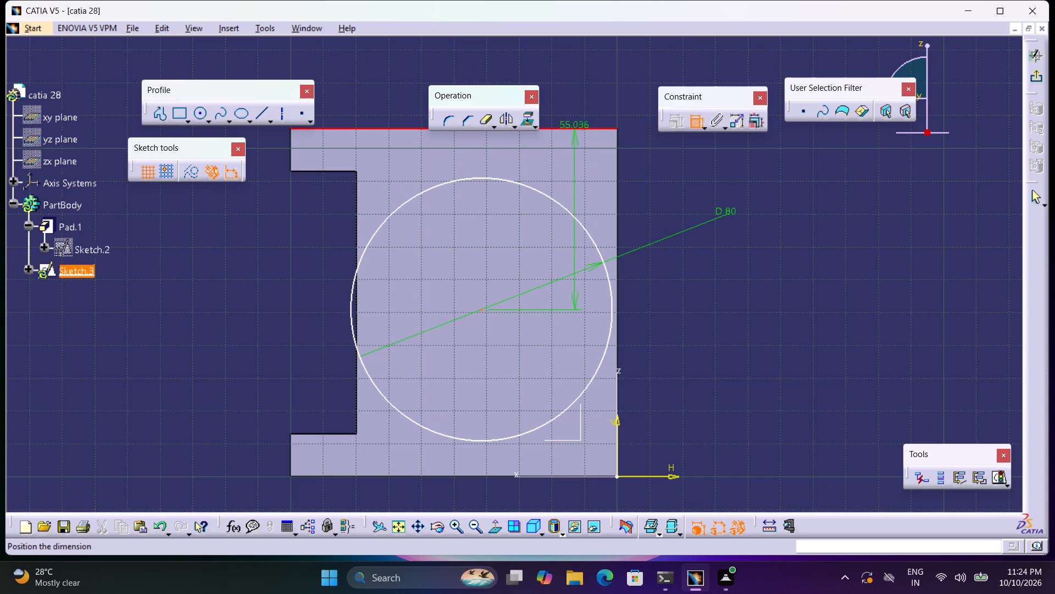
left_click(681, 274)
triple_click(684, 269)
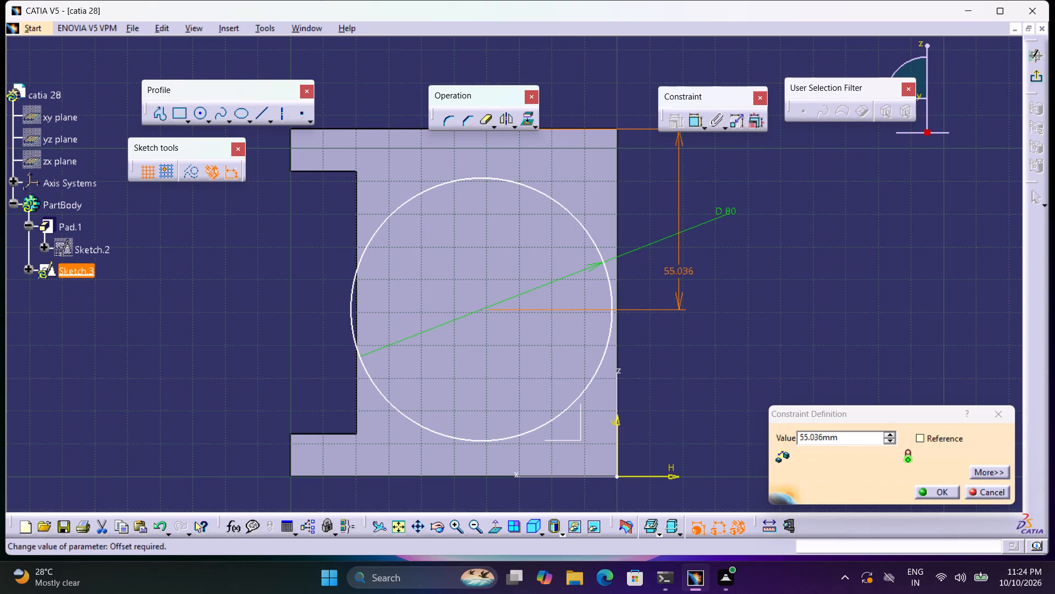
left_click_drag(840, 439, 712, 432)
type("106/2")
key("Return")
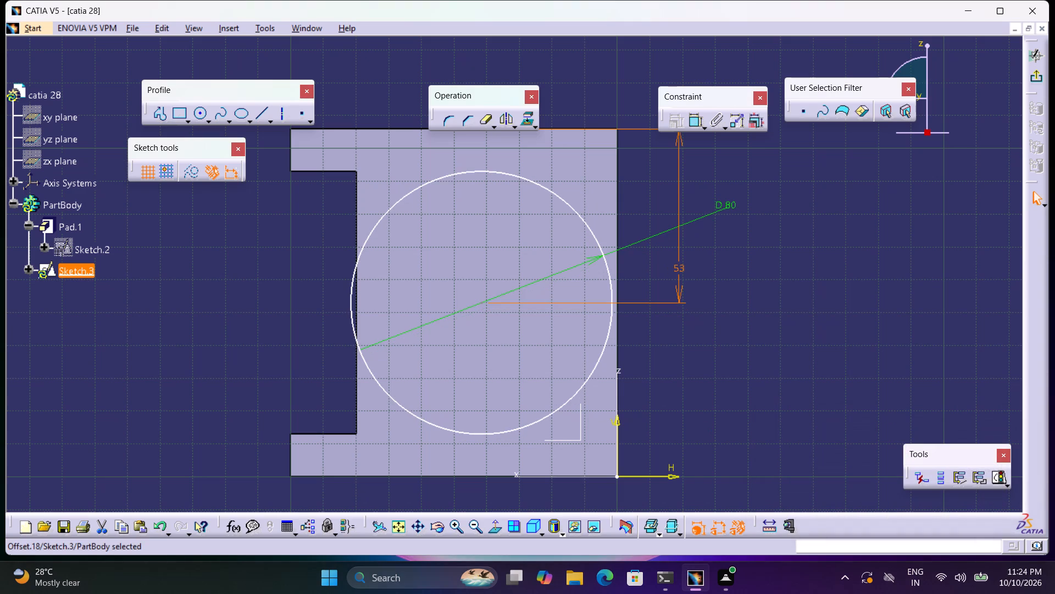
Constrain the circle tangent to the face's vertical edge along the V axis, and exit the sketch.
left_click(699, 124)
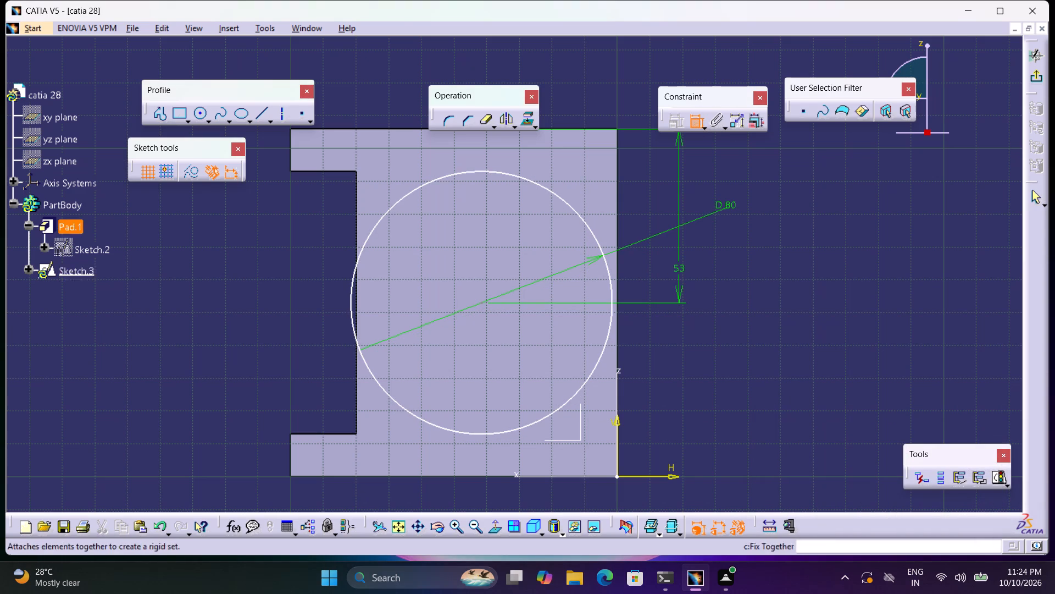
left_click(611, 317)
left_click(618, 320)
right_click(618, 320)
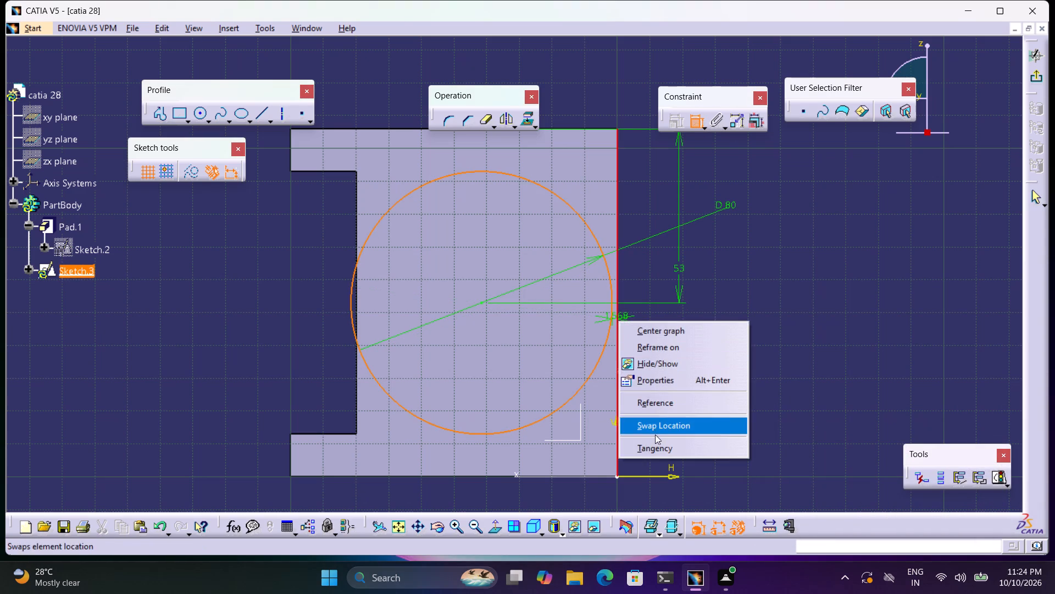
left_click(660, 443)
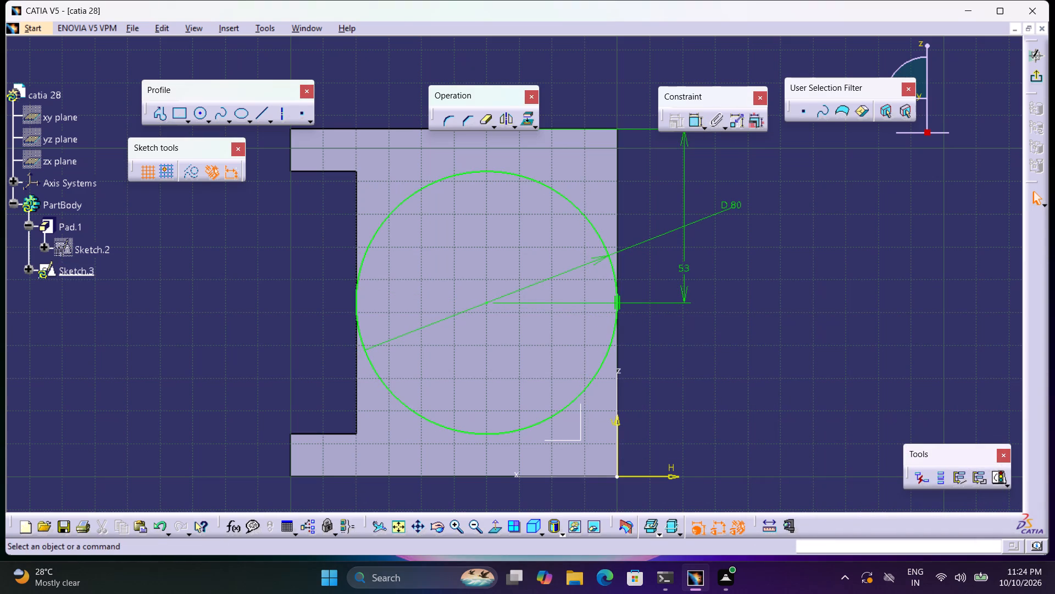
left_click(1027, 76)
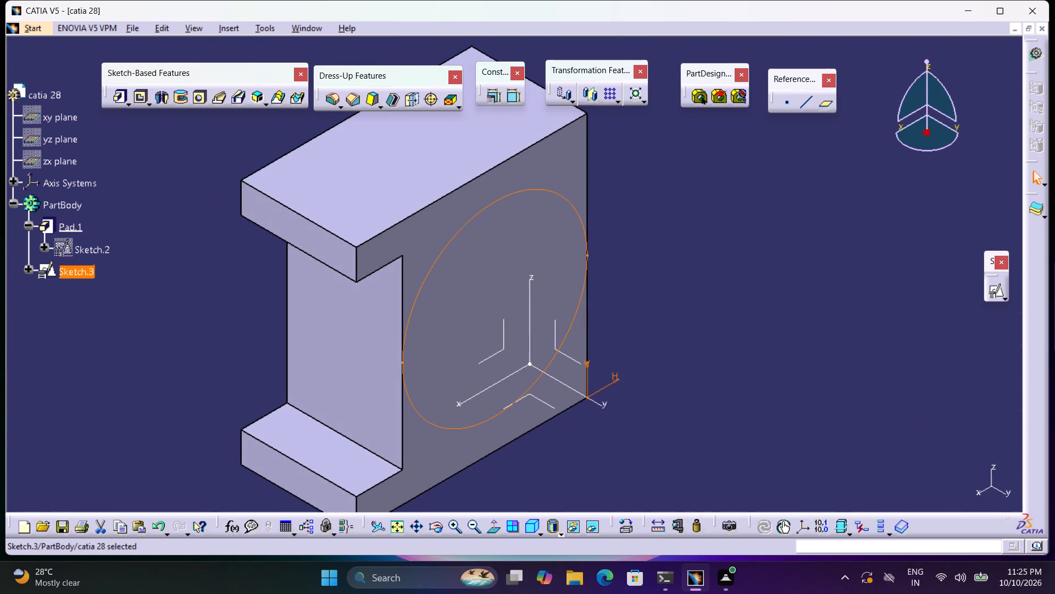
left_click(993, 293)
left_click(1040, 83)
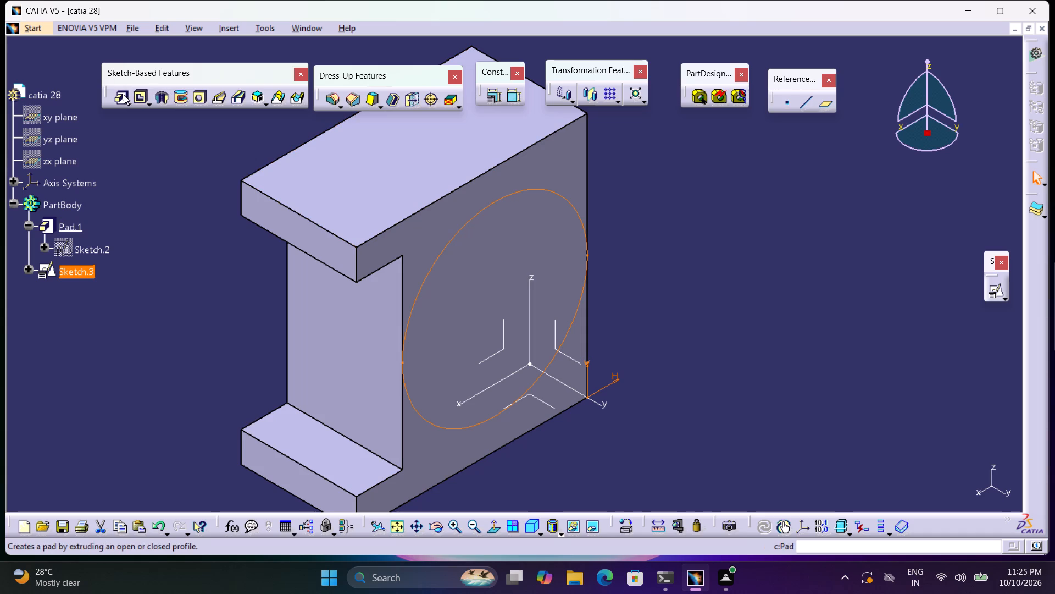
Start a pad from the circle in Sketch.3 with a Dimension-type first limit of 25 mm, without mirrored extent, and preview it.
left_click(121, 94)
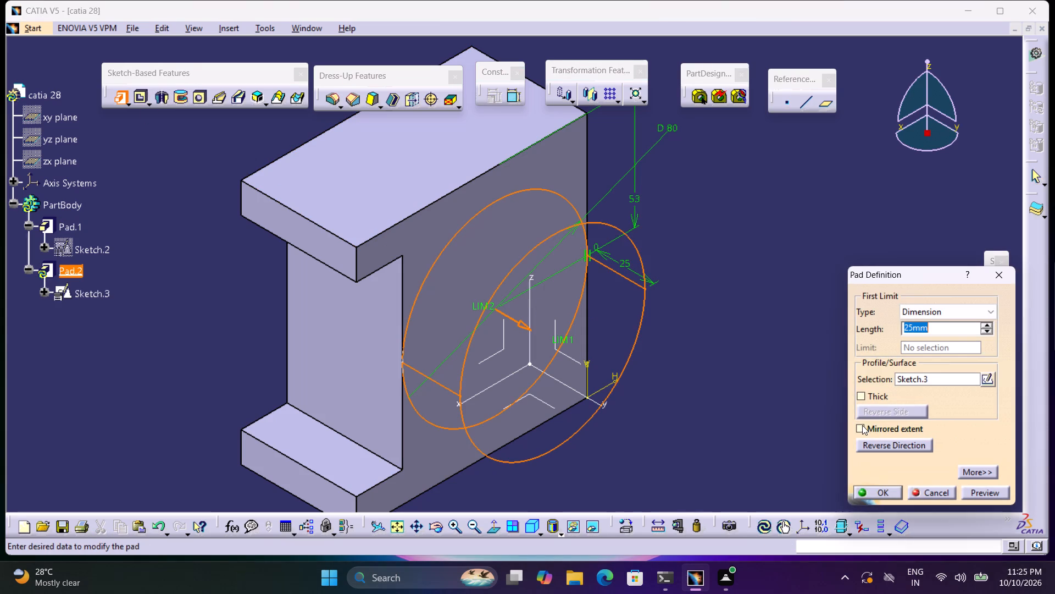
left_click(861, 430)
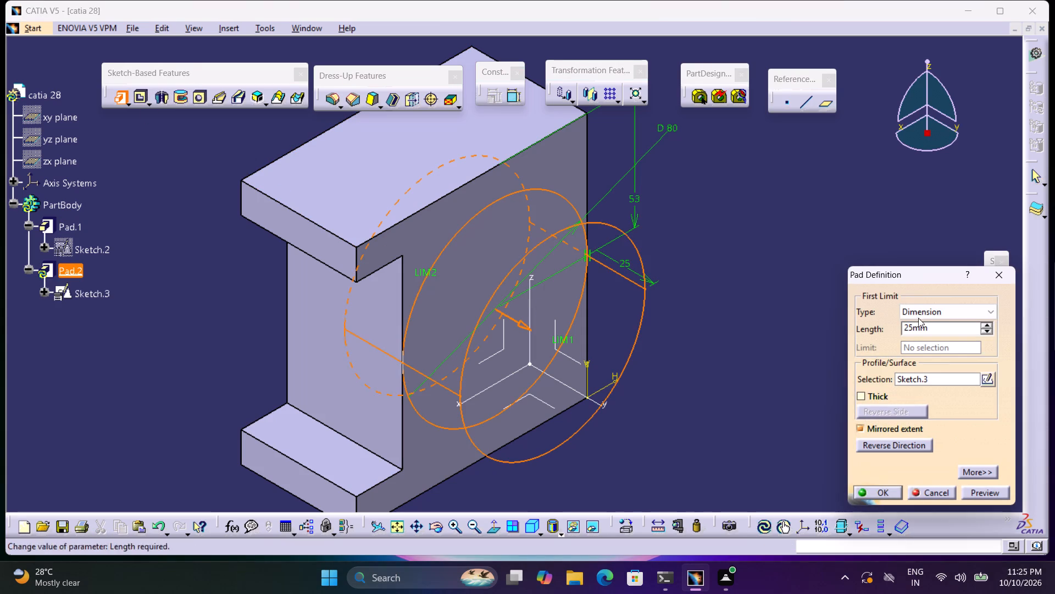
left_click(925, 310)
left_click(936, 331)
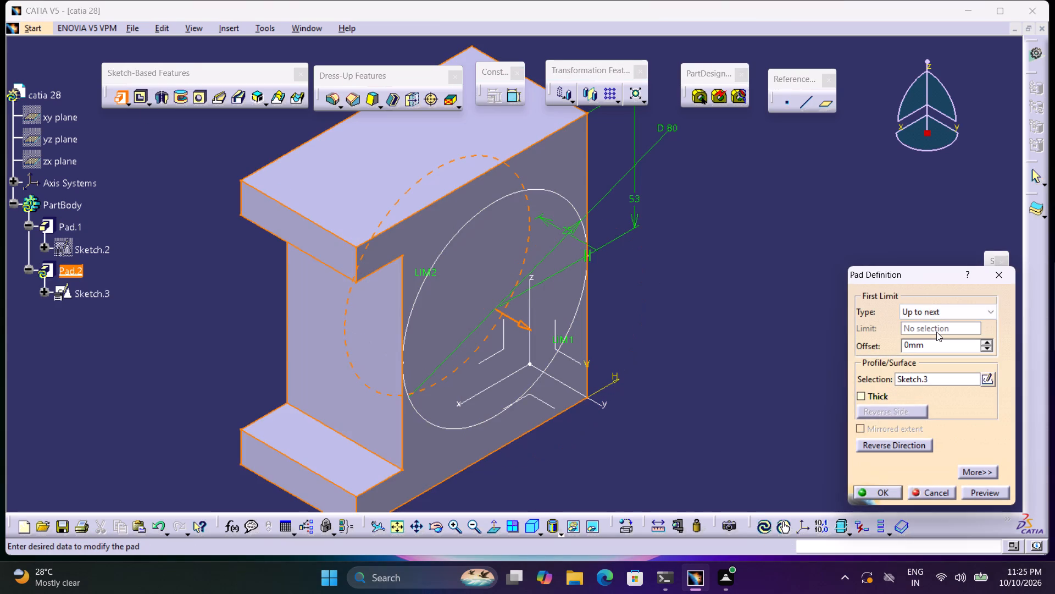
left_click(931, 316)
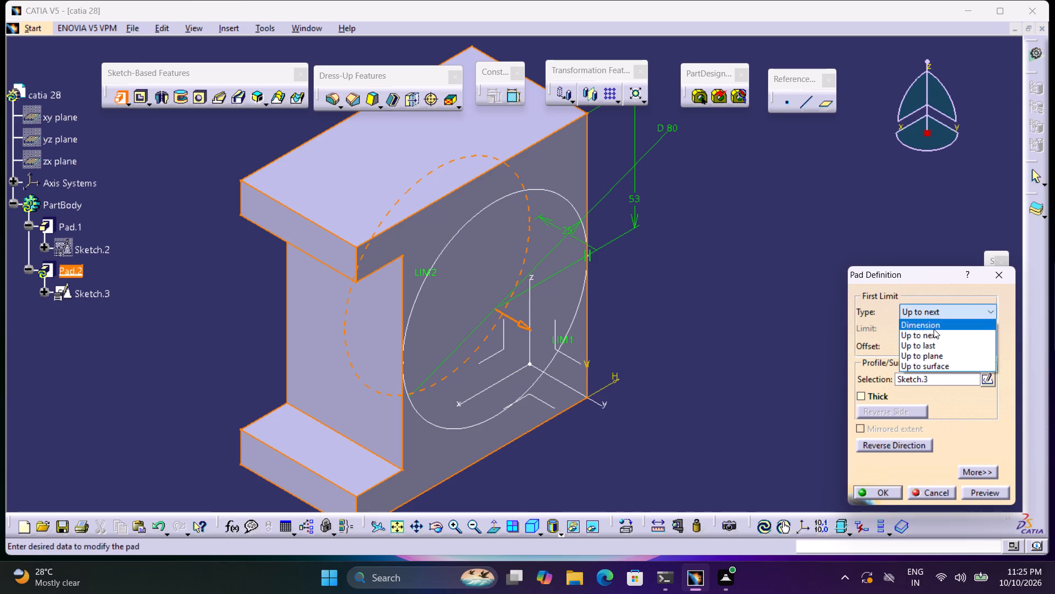
left_click(932, 326)
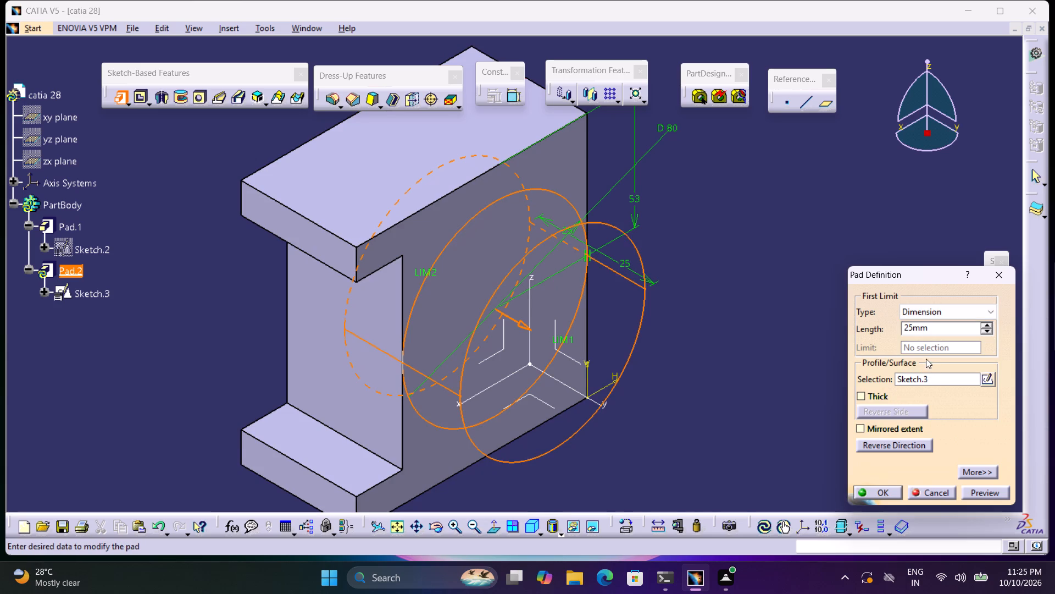
left_click_drag(936, 332, 856, 332)
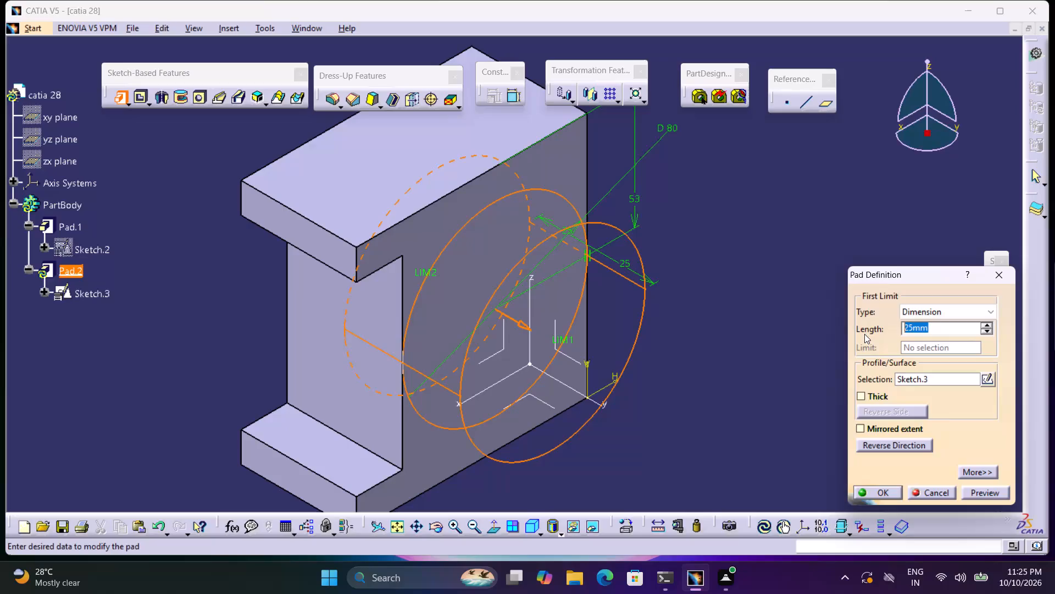
type("25")
left_click(807, 426)
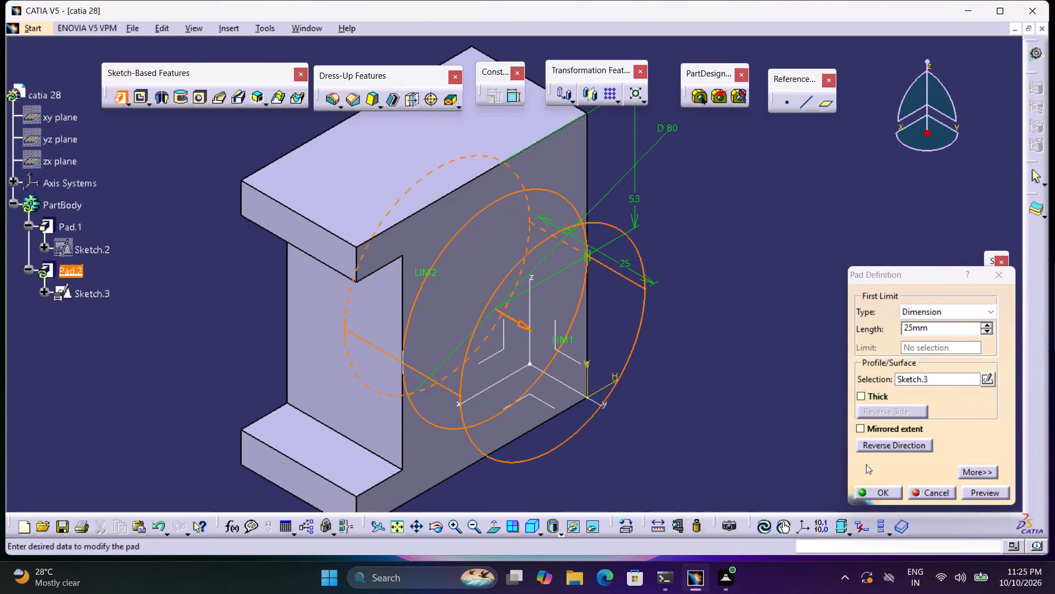
left_click(1001, 494)
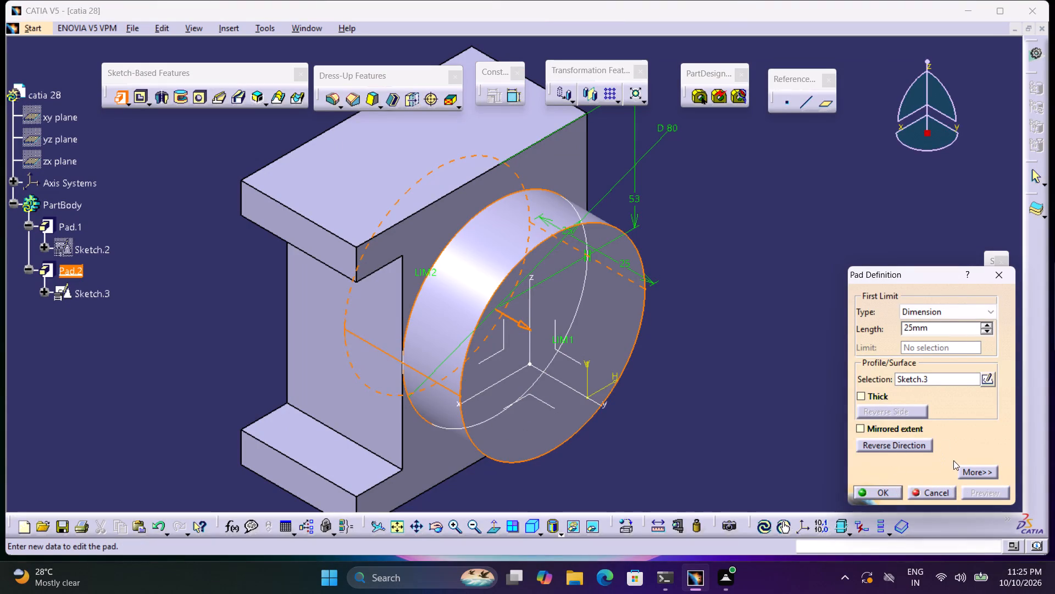
Set the circular pad's second limit length to 75 mm and preview the result.
left_click(975, 473)
left_click_drag(951, 331, 916, 331)
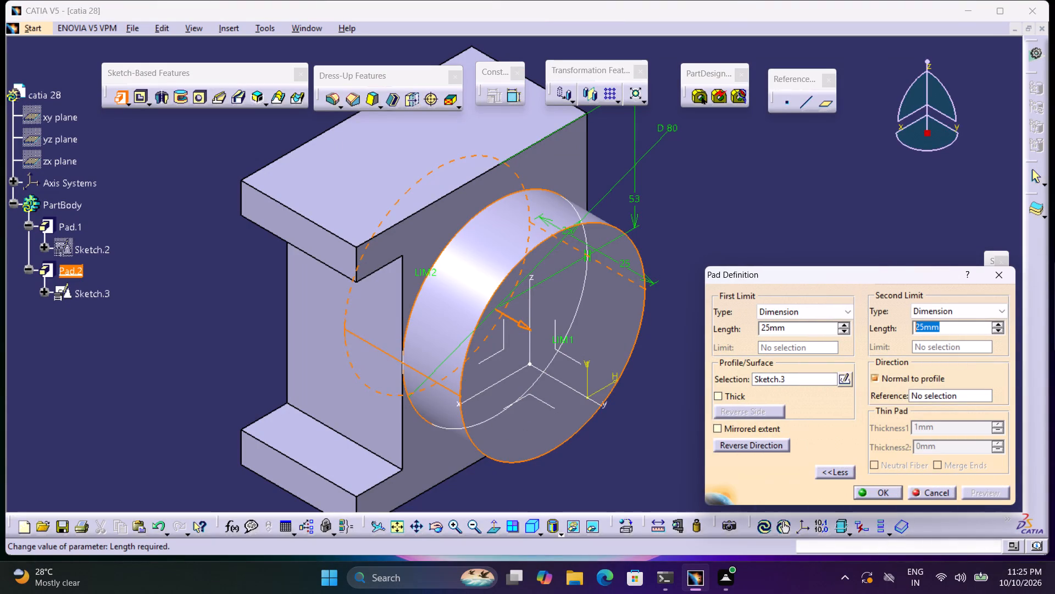
left_click_drag(916, 331, 864, 329)
type("24")
left_click(677, 464)
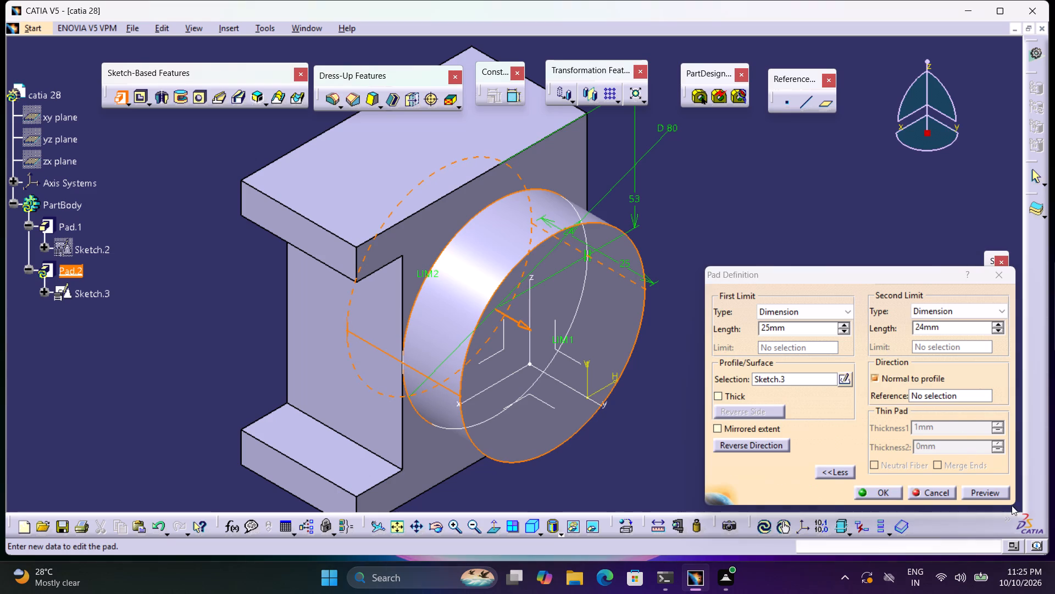
left_click(1007, 494)
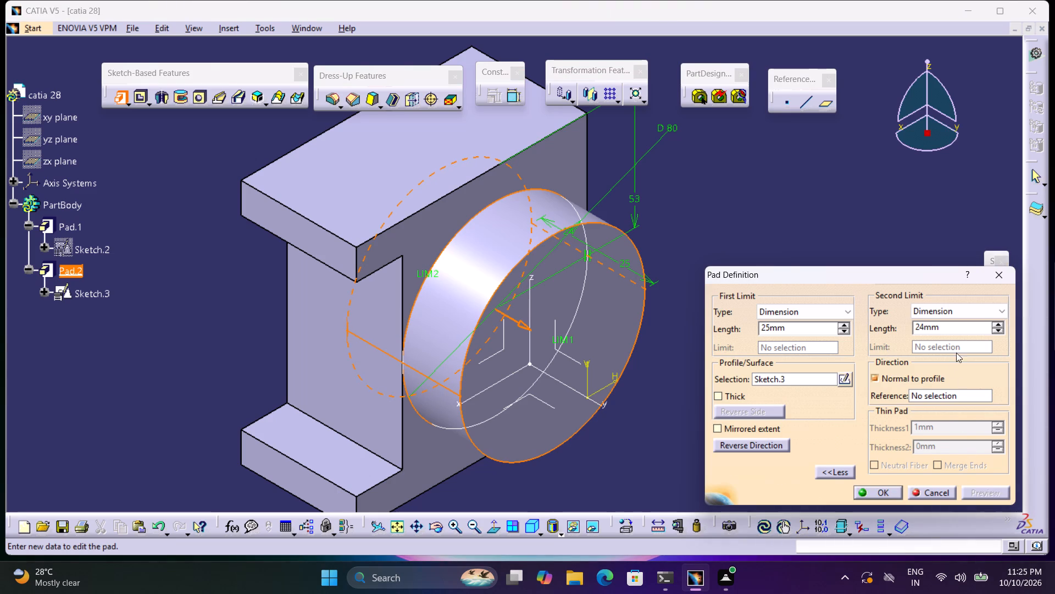
left_click_drag(959, 328, 892, 335)
key("7")
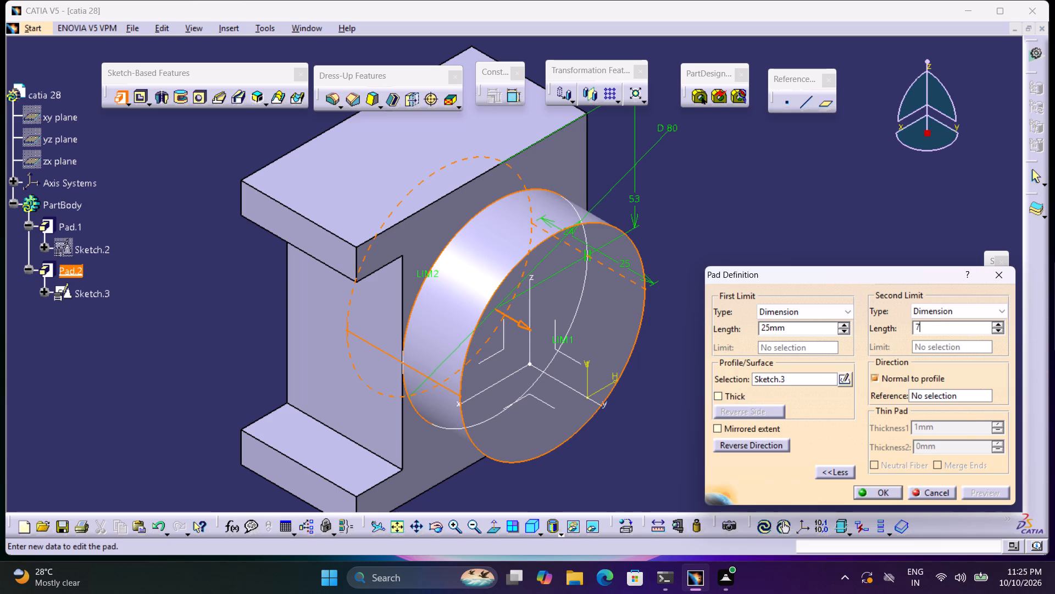
key("2")
key("BackSpace")
key("5")
left_click(908, 253)
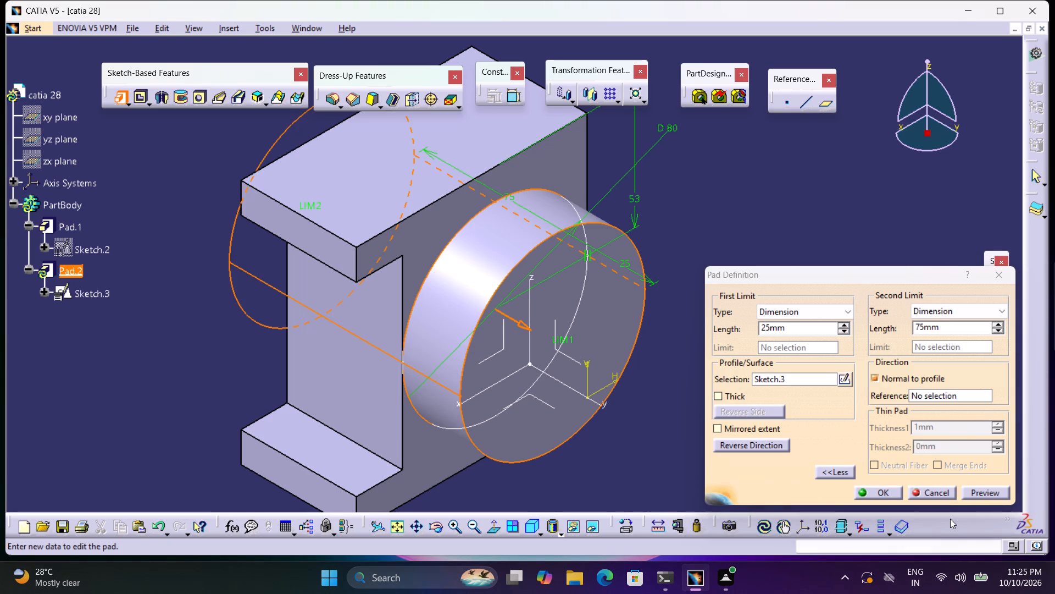
left_click(973, 493)
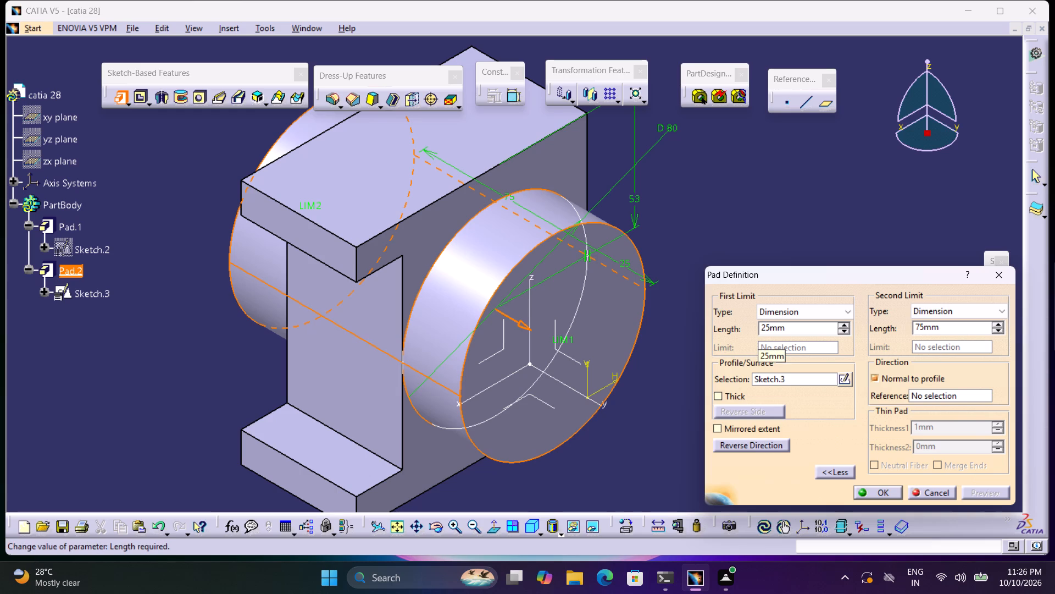
Set the circular pad's first limit length to 5 mm and preview the result.
left_click_drag(797, 331, 676, 327)
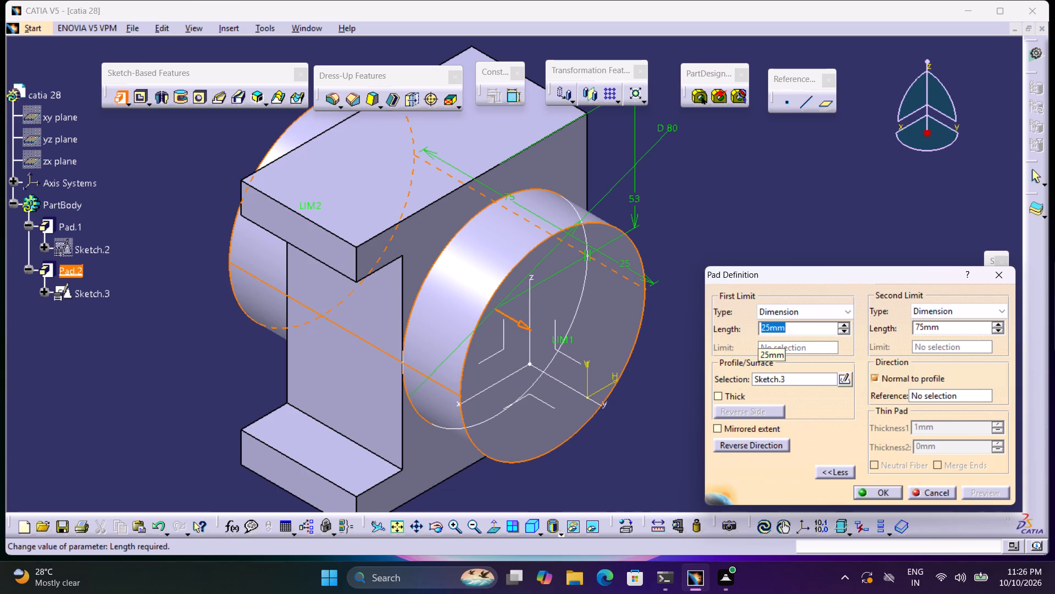
key("5")
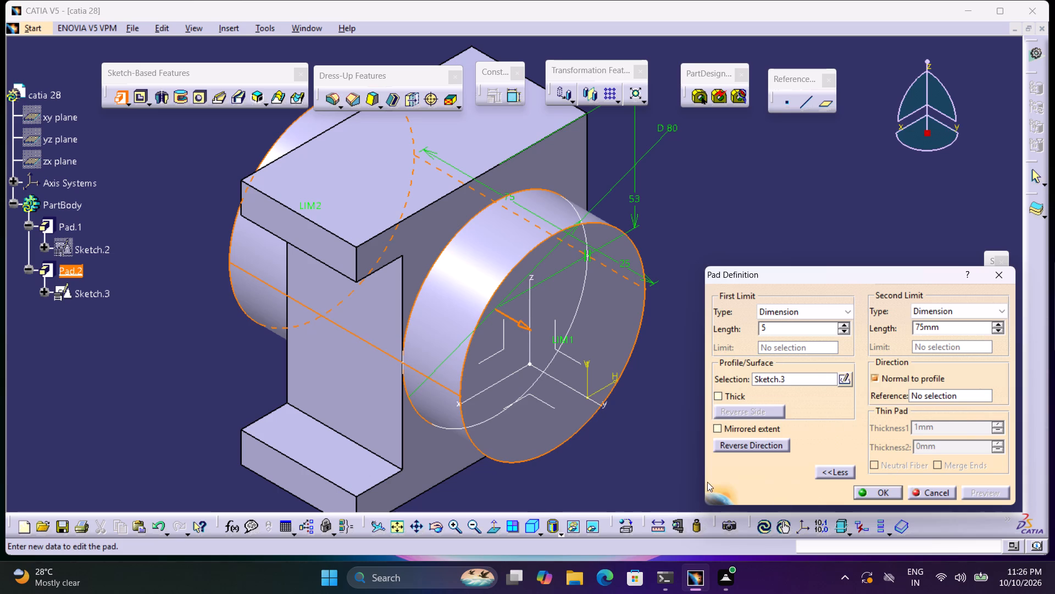
left_click(692, 472)
left_click(970, 491)
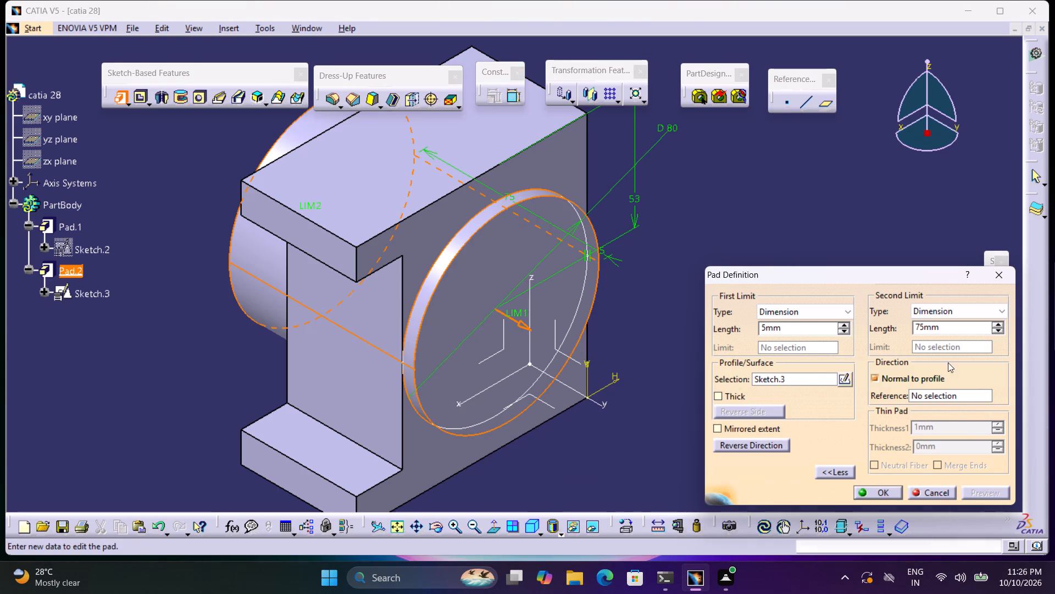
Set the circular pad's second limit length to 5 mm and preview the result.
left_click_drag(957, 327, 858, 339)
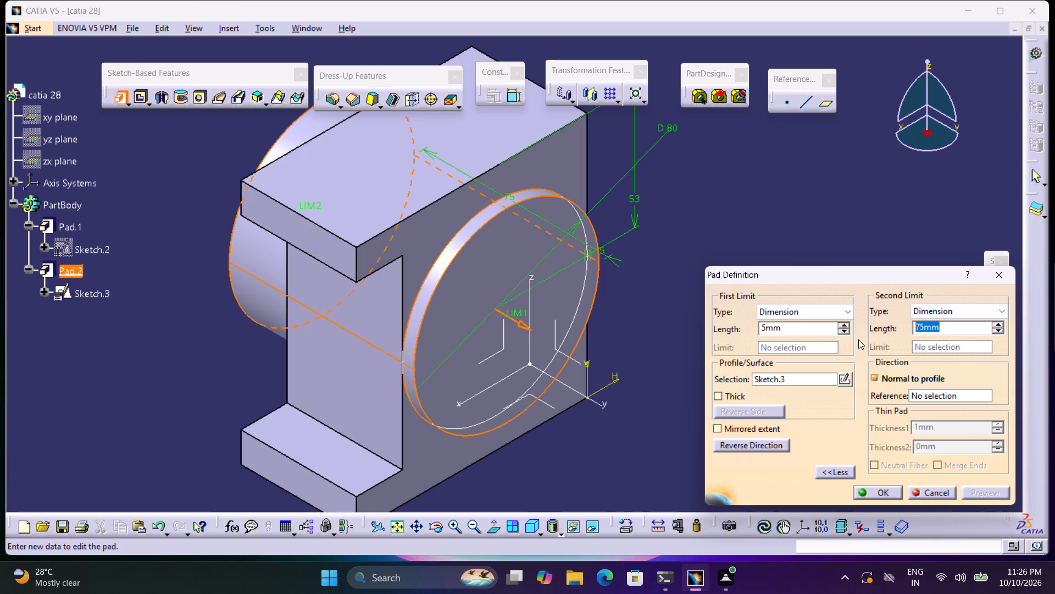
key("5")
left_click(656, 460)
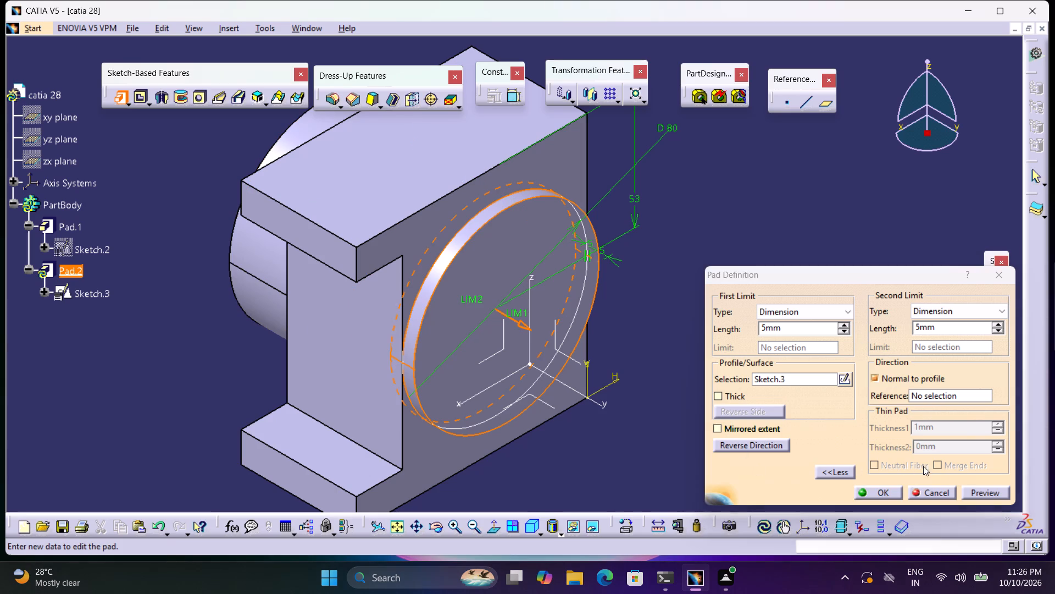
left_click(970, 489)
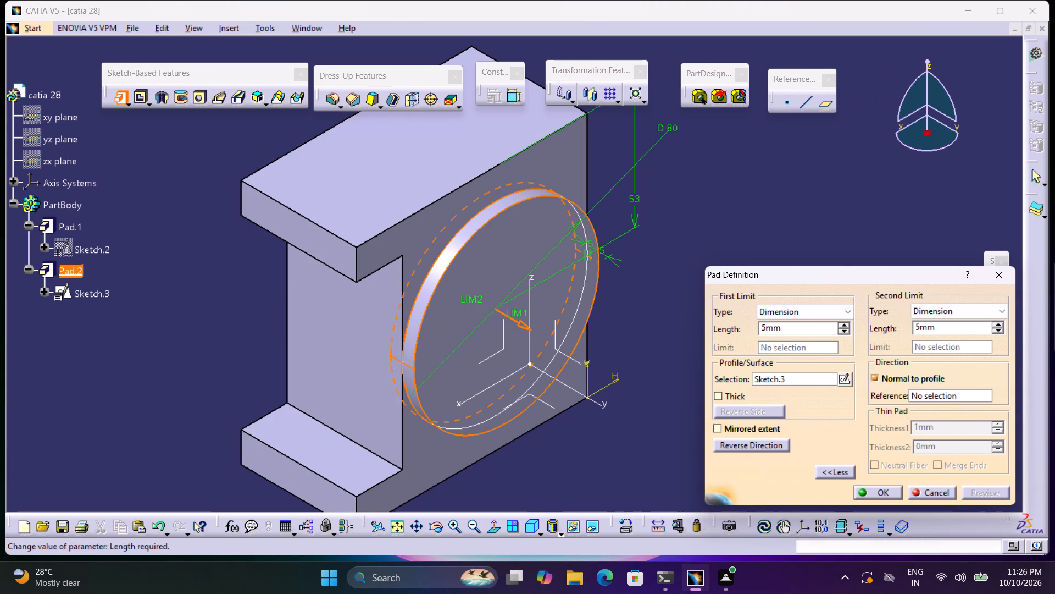
Set the circular pad's second limit length to 55 mm, preview it and create the pad.
left_click_drag(942, 330, 842, 340)
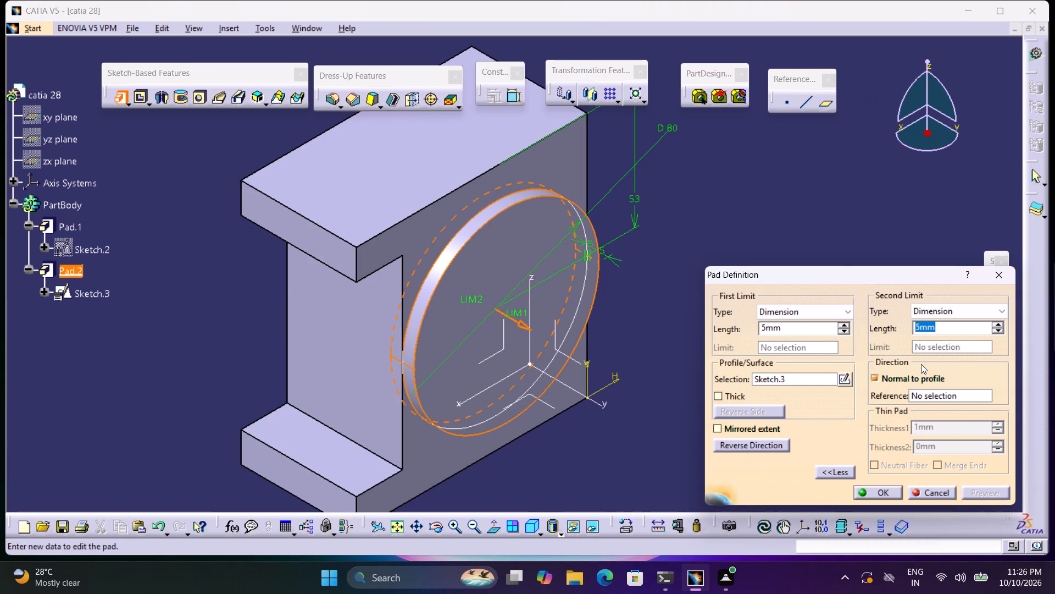
type("55")
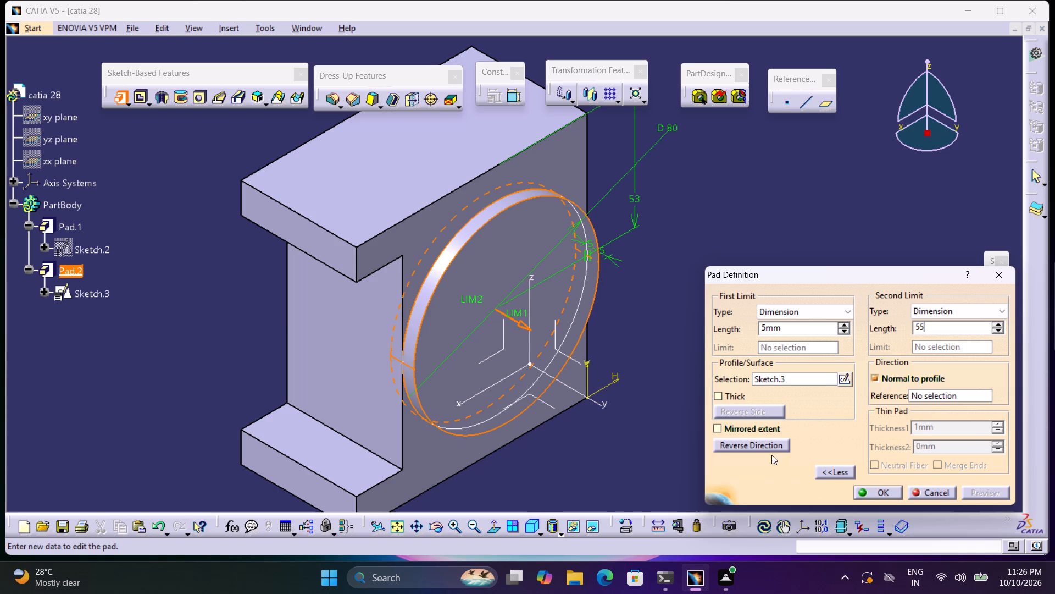
left_click(674, 463)
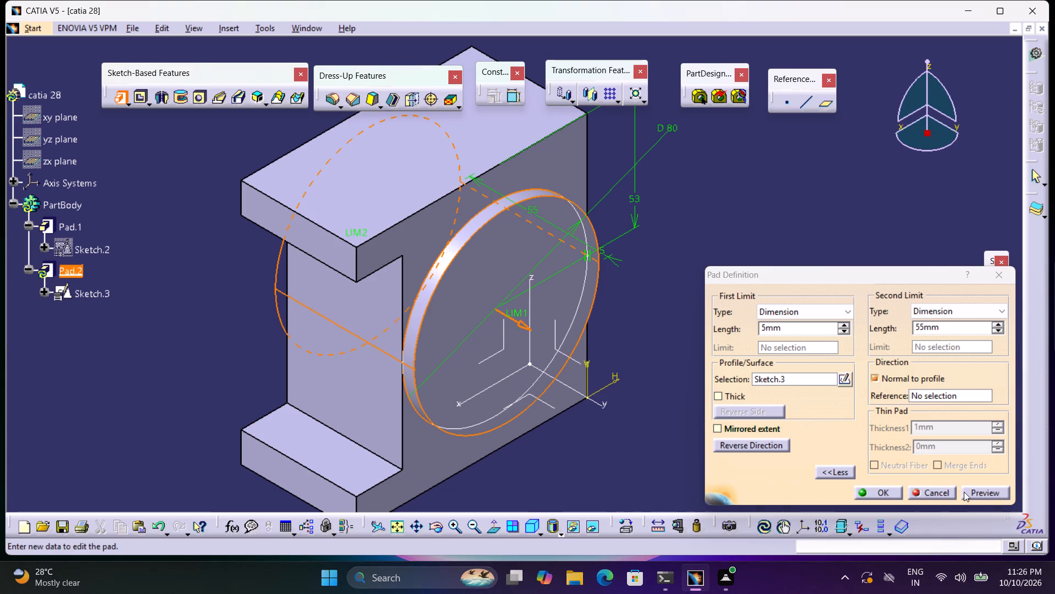
left_click(965, 492)
middle_click_drag(573, 434, 681, 394)
right_click_drag(579, 434, 656, 421)
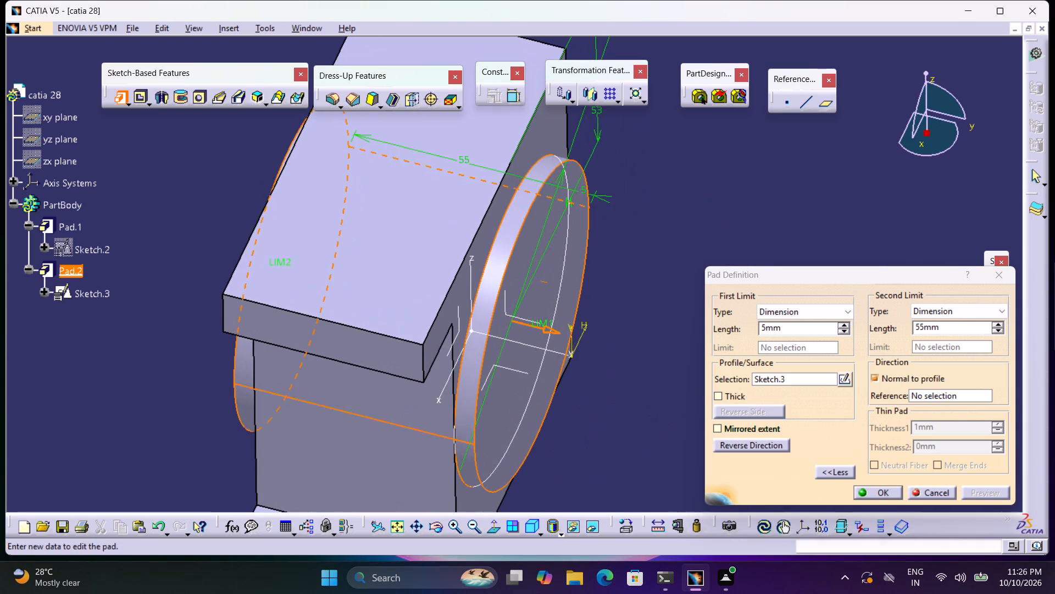
middle_click_drag(681, 394, 606, 400)
left_click(890, 493)
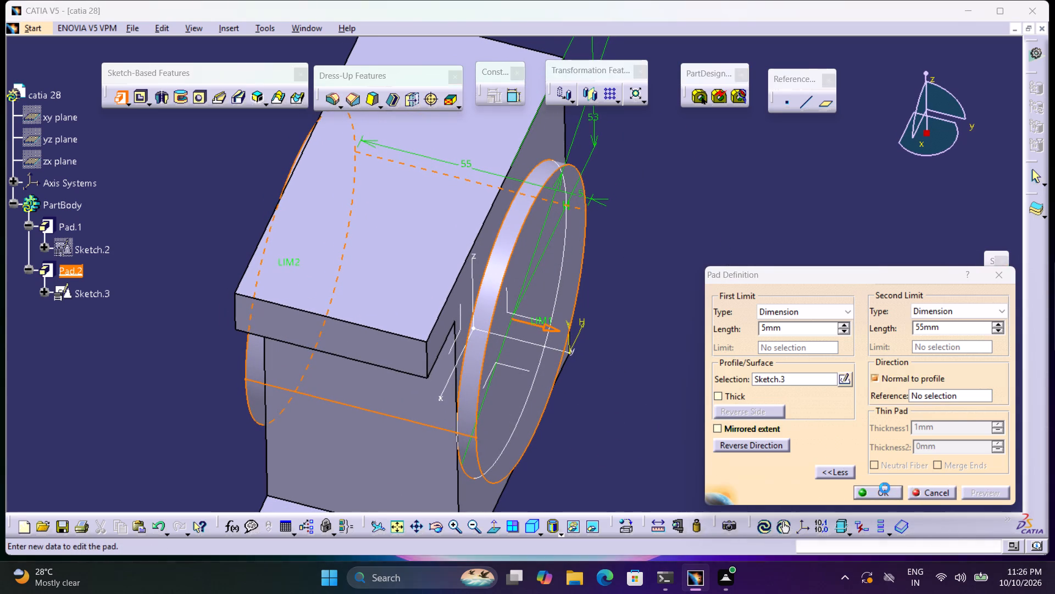
Examine the solid in isometric view and inspect the C-profile's dimensions in Sketch.2 without editing them.
left_click(760, 278)
middle_click_drag(805, 321, 712, 299)
right_click_drag(786, 317, 712, 299)
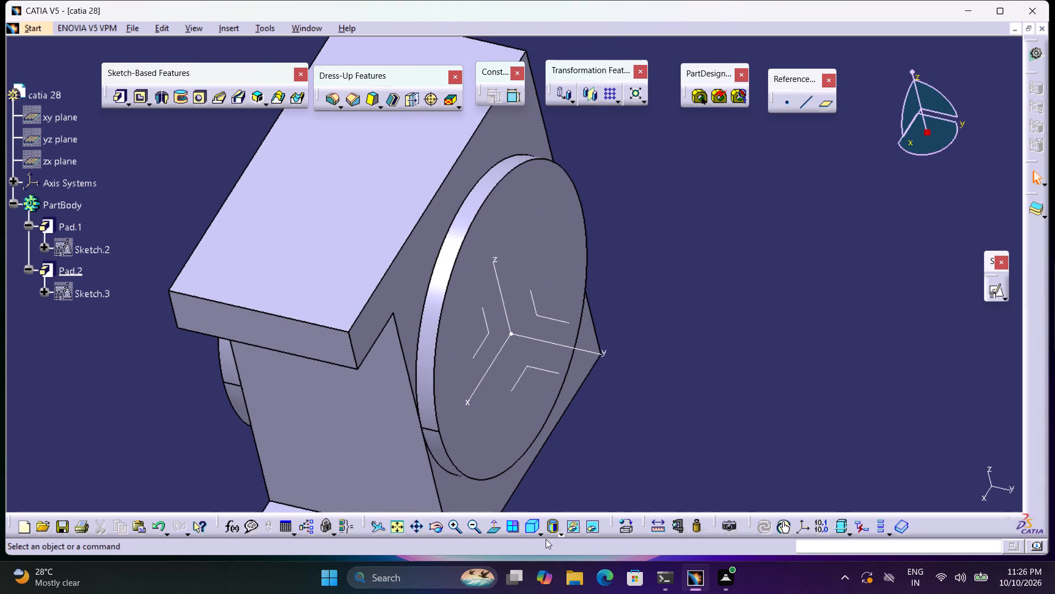
left_click(529, 532)
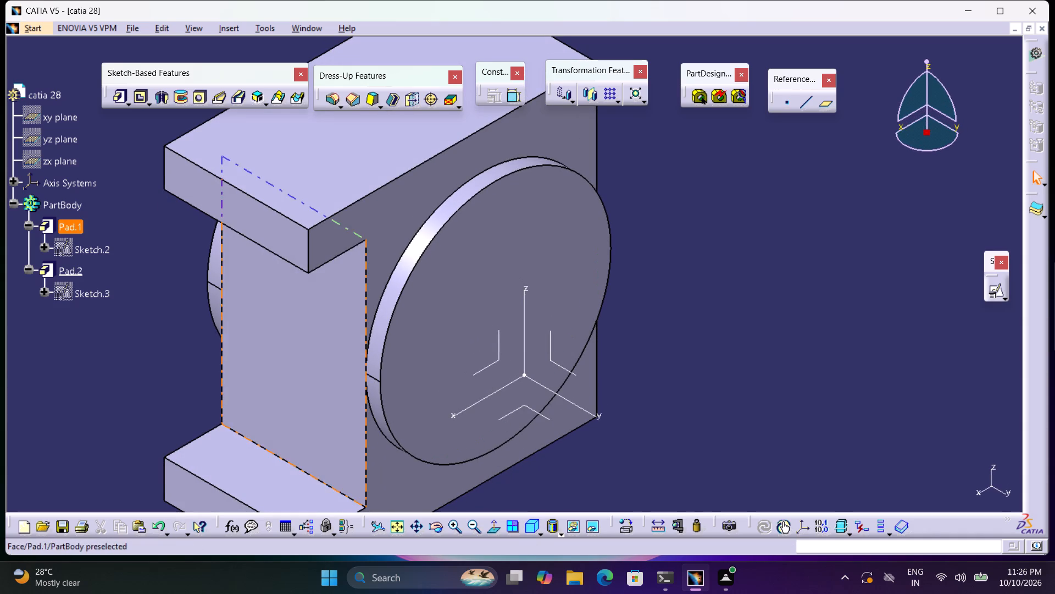
double_click(79, 250)
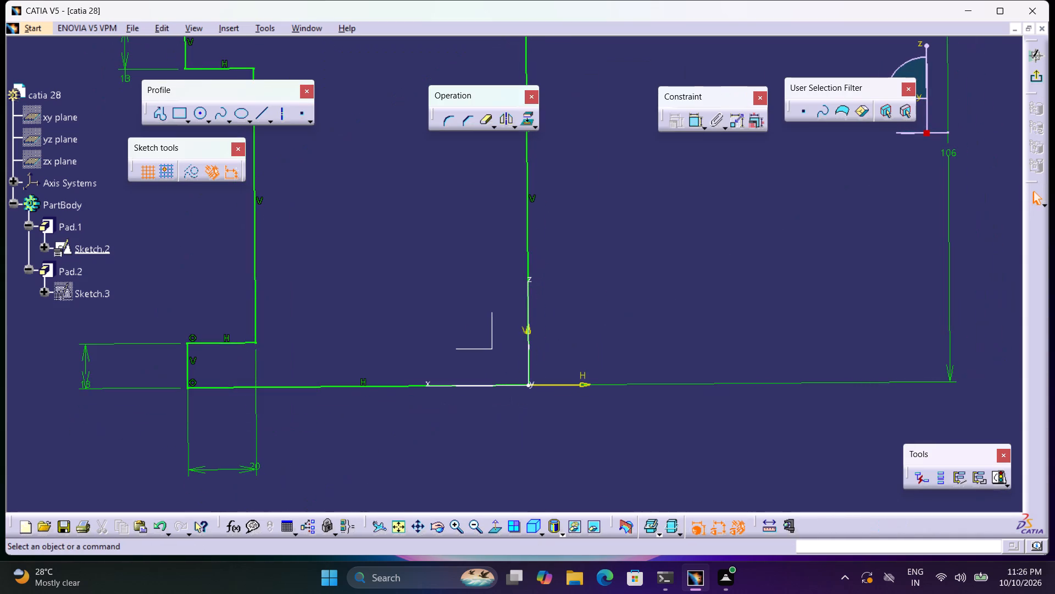
middle_click_drag(304, 238, 447, 411)
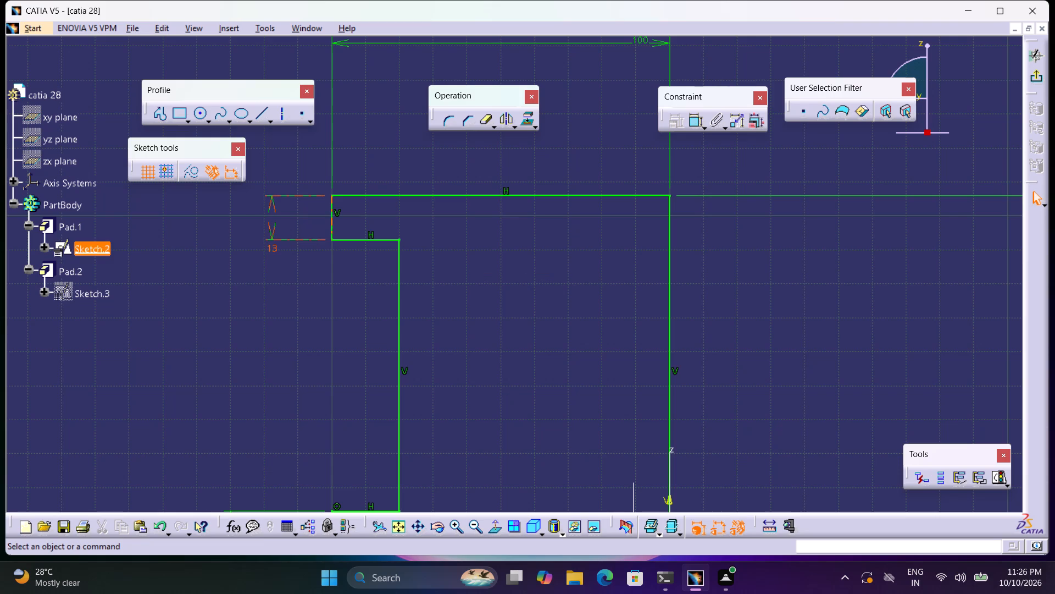
left_click(1034, 82)
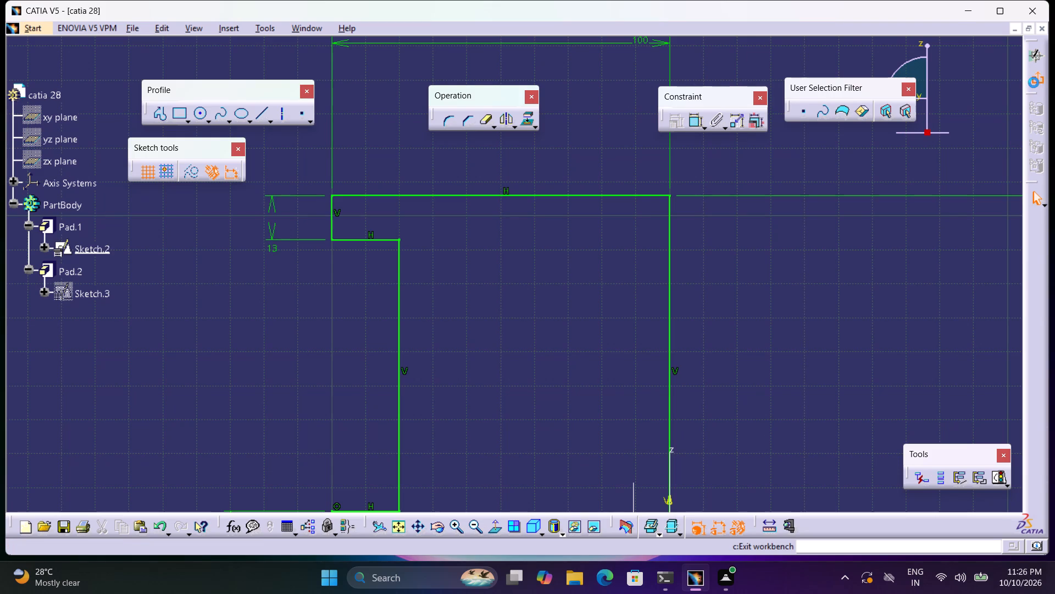
middle_click_drag(790, 311, 706, 263)
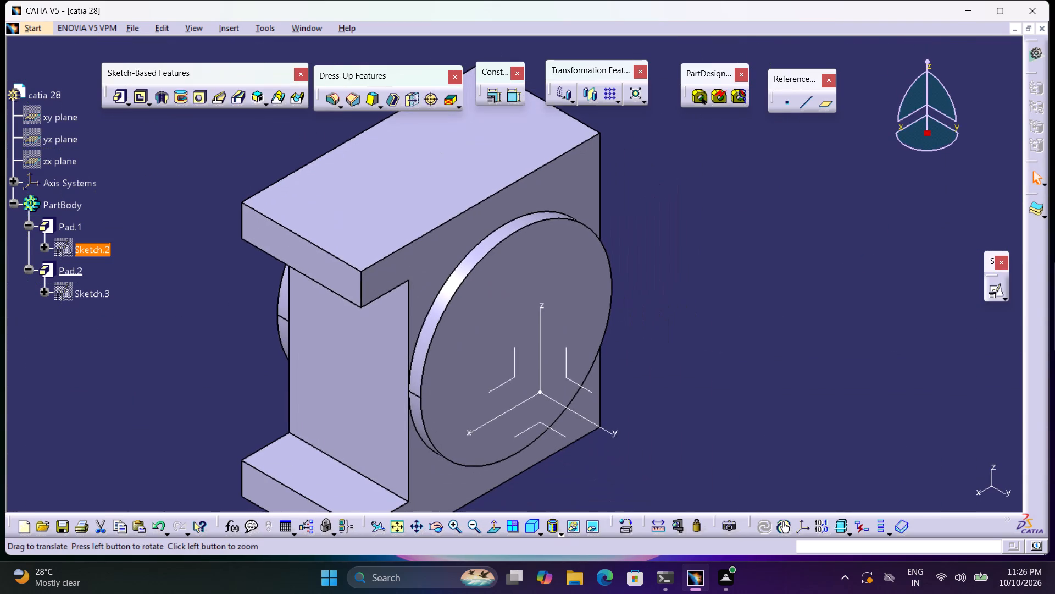
middle_click_drag(745, 294, 625, 288)
right_click_drag(696, 294, 625, 288)
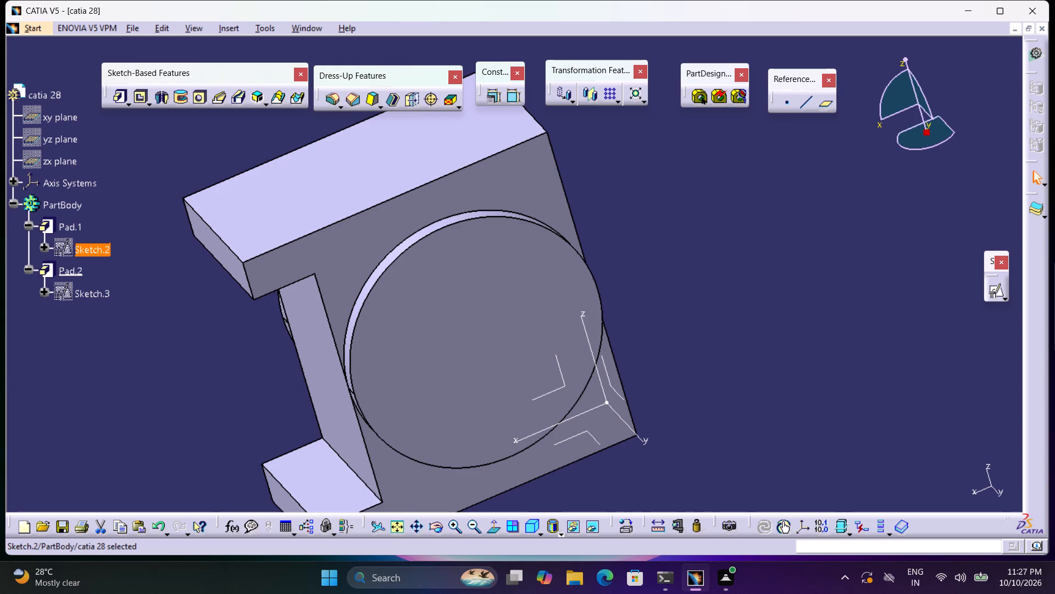
Open Sketch.2 for editing and set the C-profile's upper arm thickness first to 20 mm, and finally to 30 mm.
double_click(93, 250)
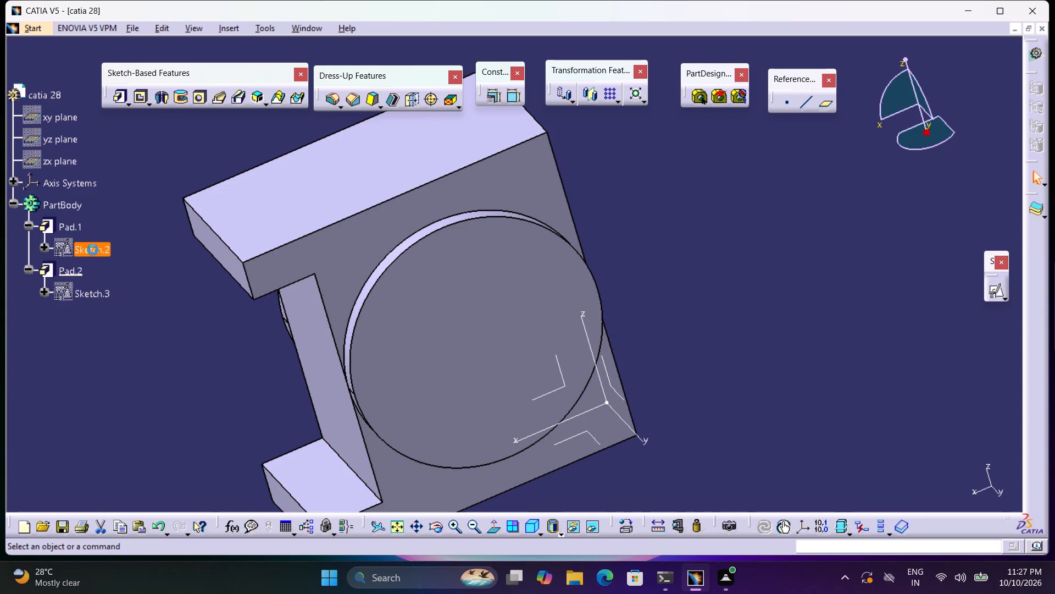
middle_click_drag(382, 193, 435, 326)
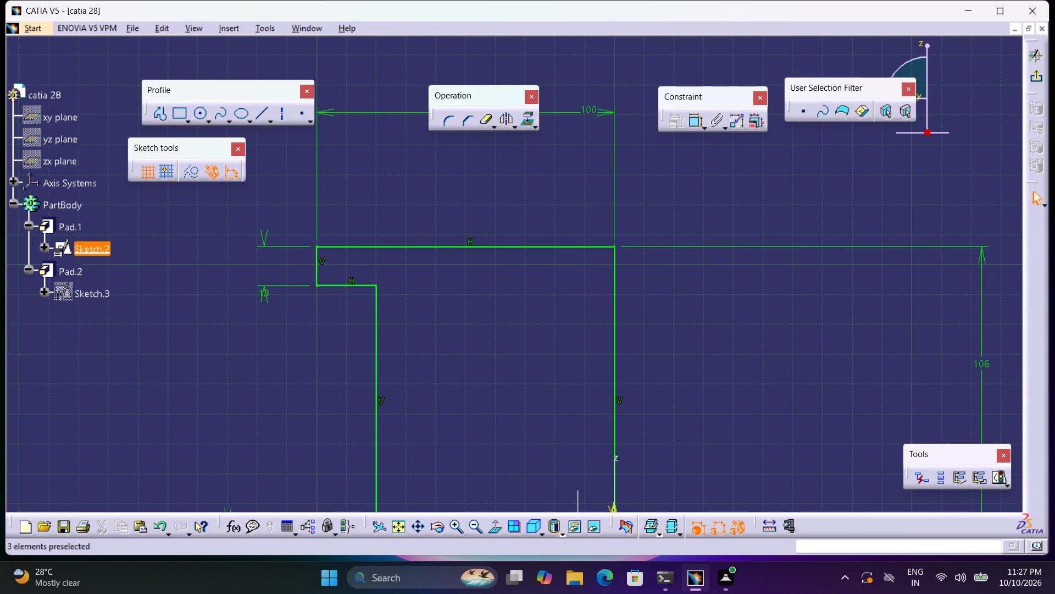
double_click(266, 294)
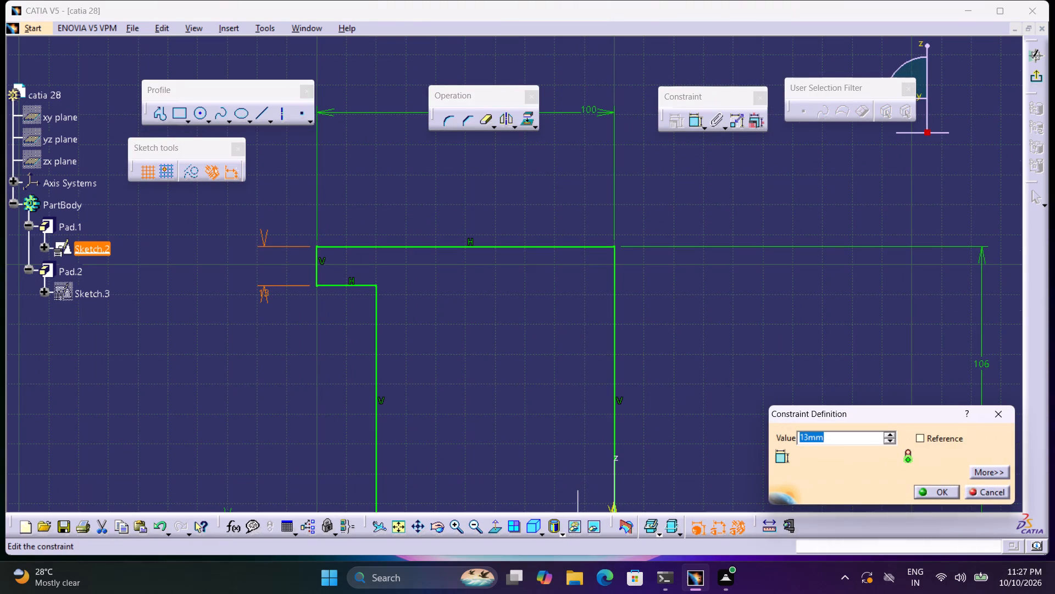
key("2")
key("0")
key("Return")
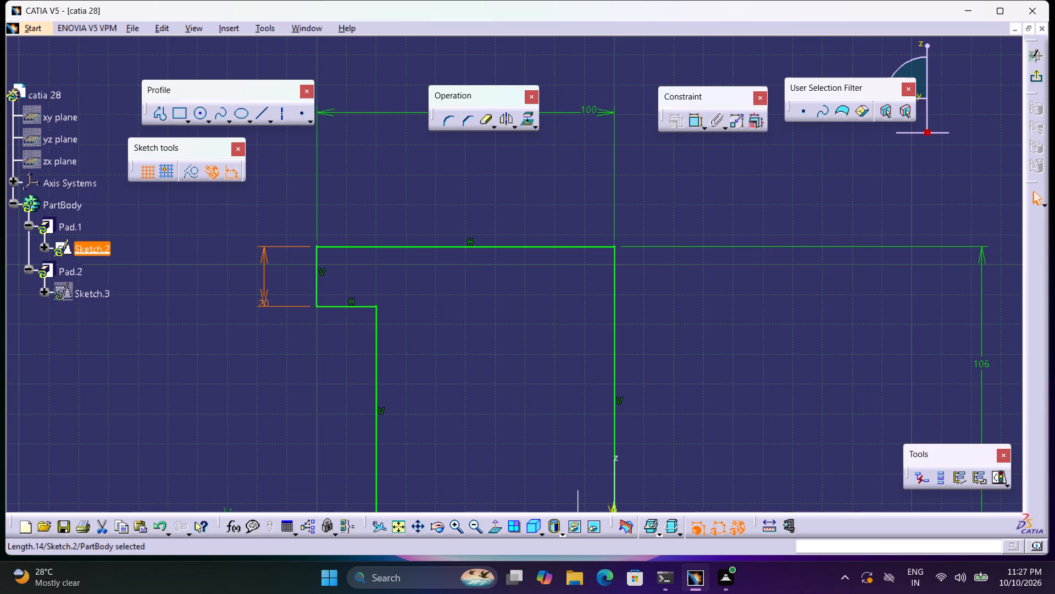
double_click(266, 297)
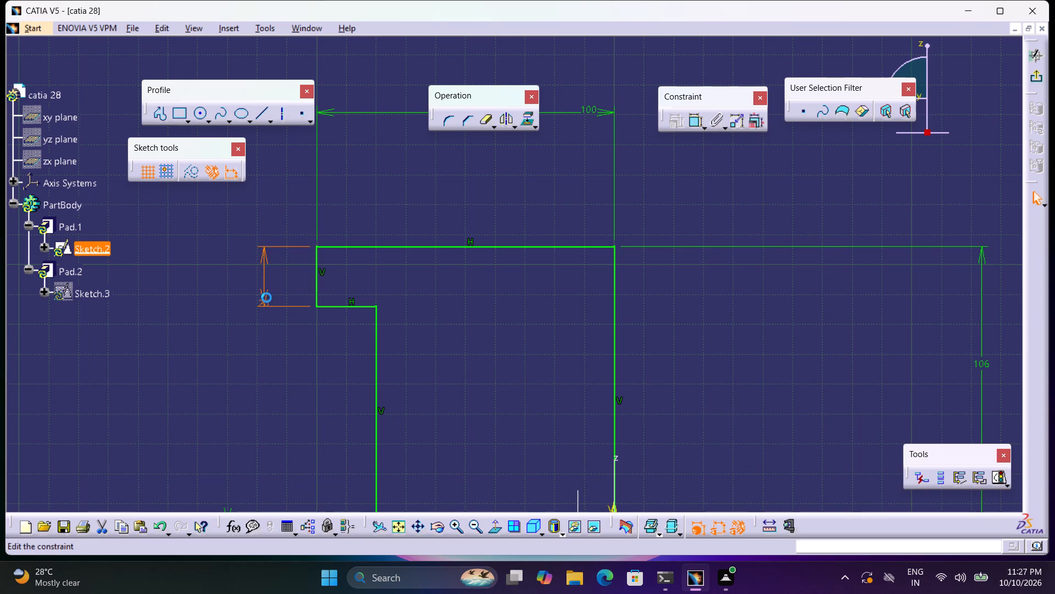
type("30")
key("Return")
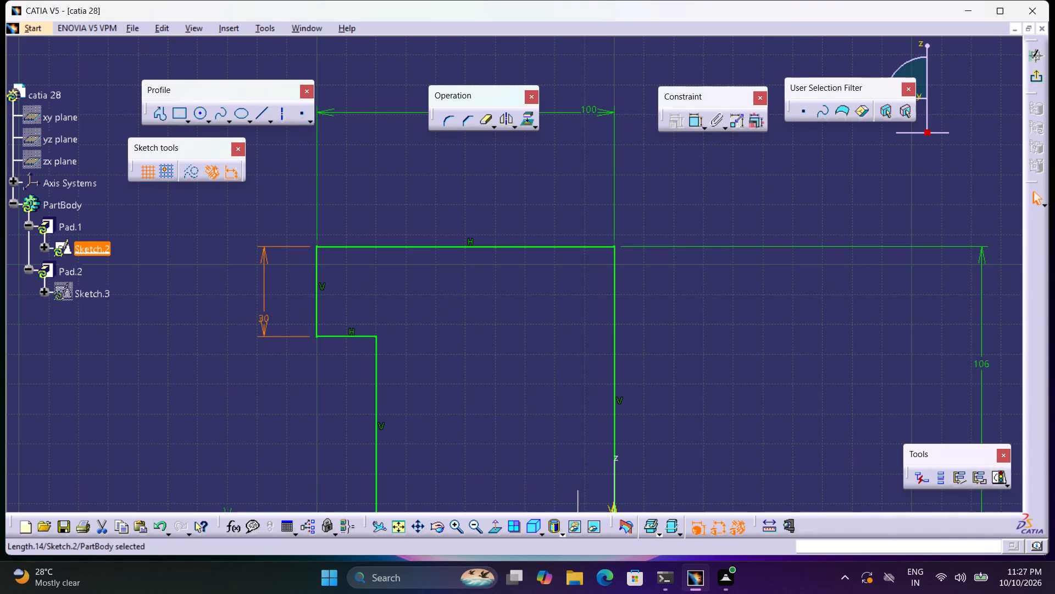
Set the C-profile's lower arm thickness to 30 mm and exit the sketch.
middle_click_drag(358, 356, 358, 400)
right_click(351, 358)
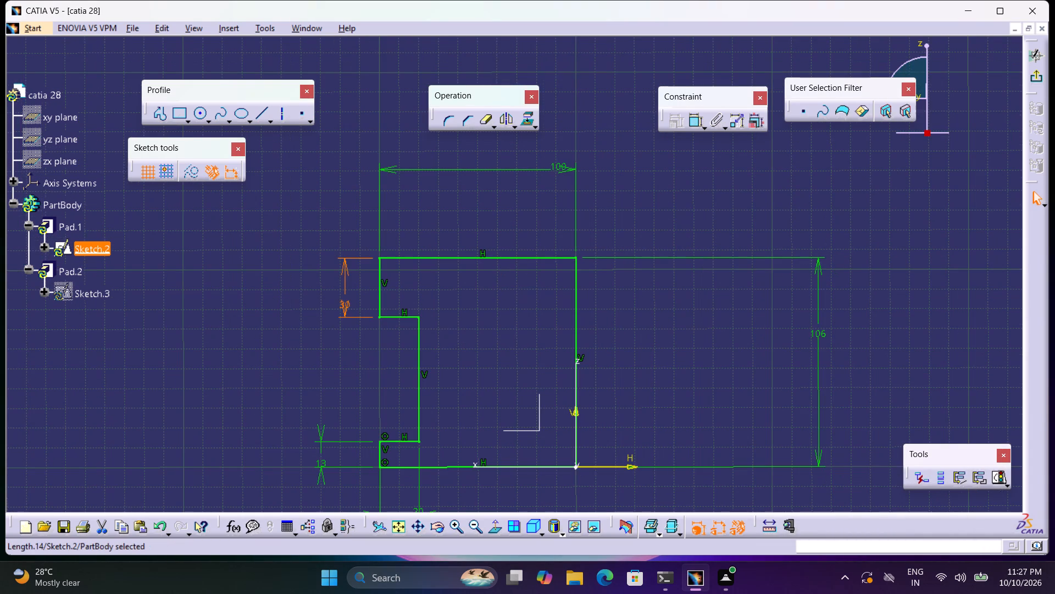
double_click(320, 453)
key("3")
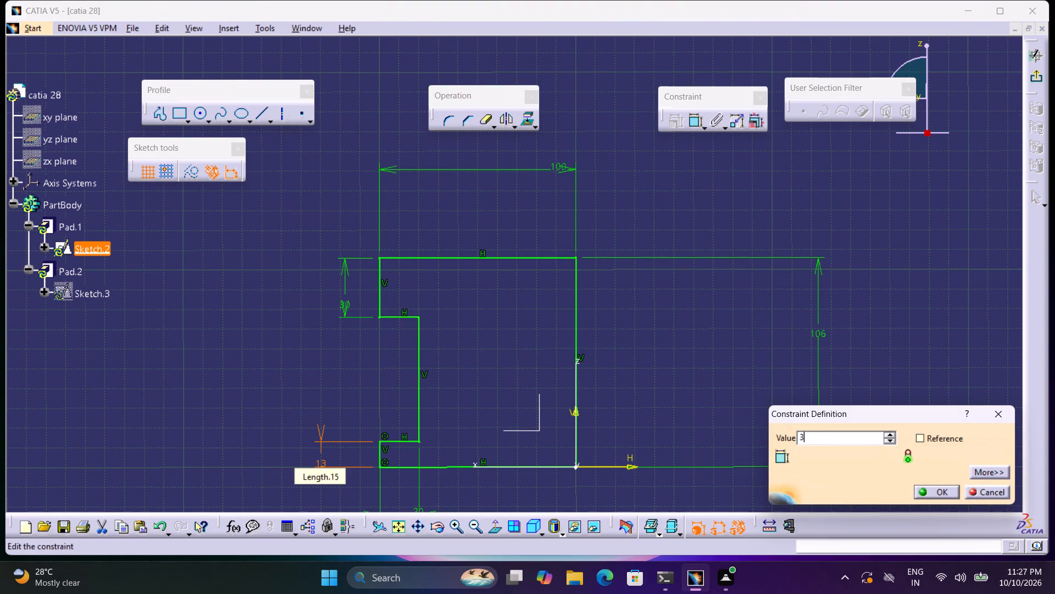
key("0")
key("Return")
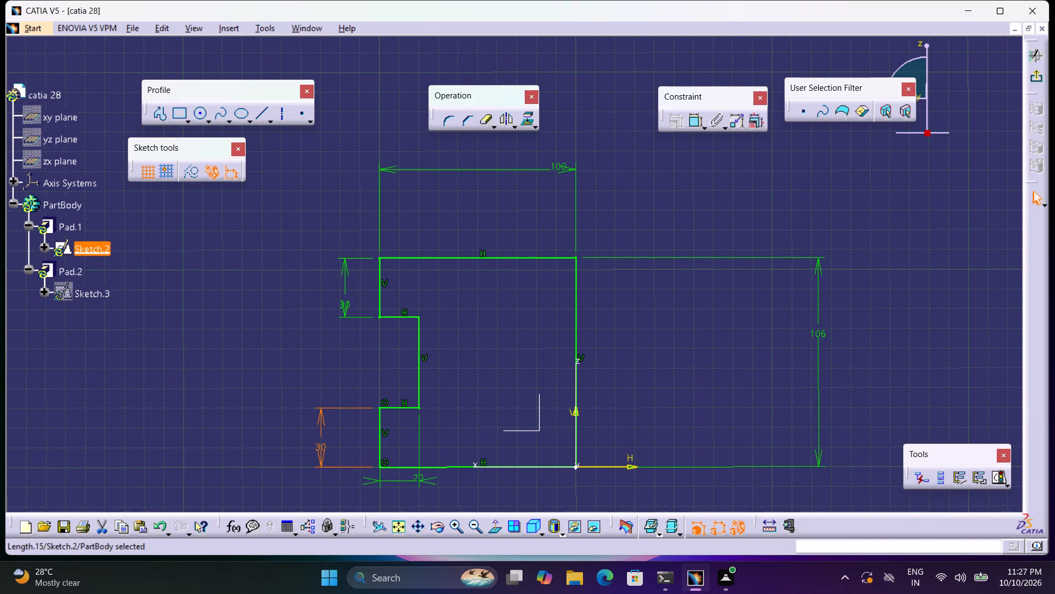
left_click(1036, 76)
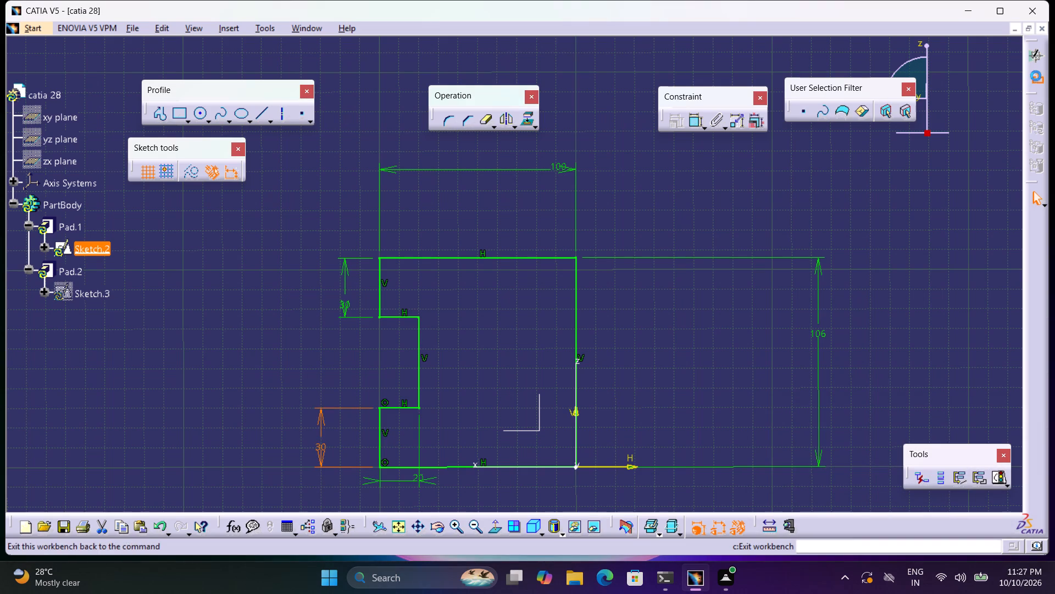
Reopen Sketch.2, set the horizontal depth of the C-profile's recess to 30 mm, and exit the sketch.
middle_click_drag(701, 286, 684, 266)
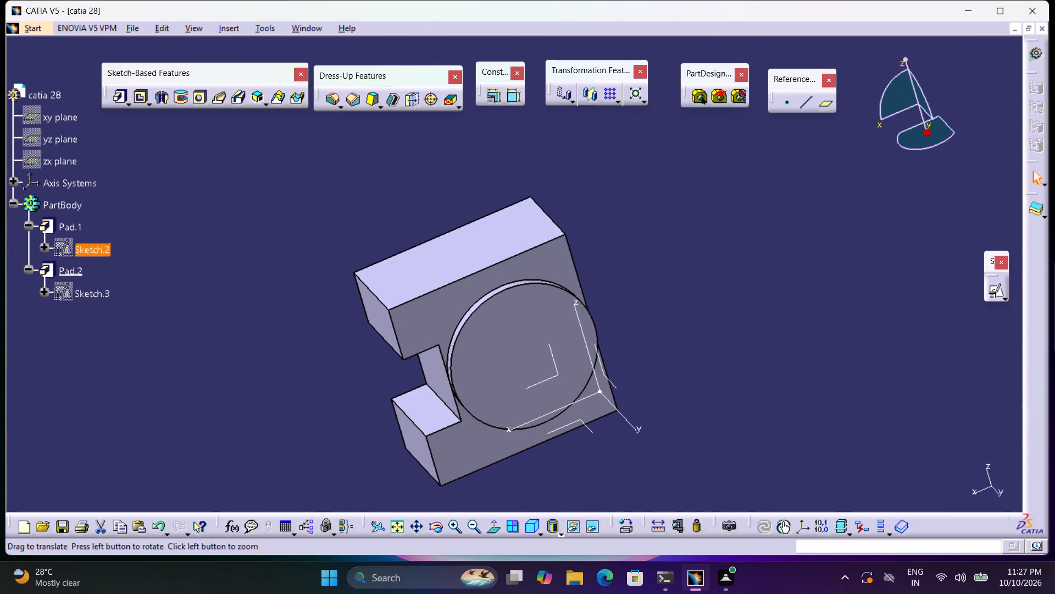
middle_click_drag(684, 266, 684, 265)
double_click(88, 246)
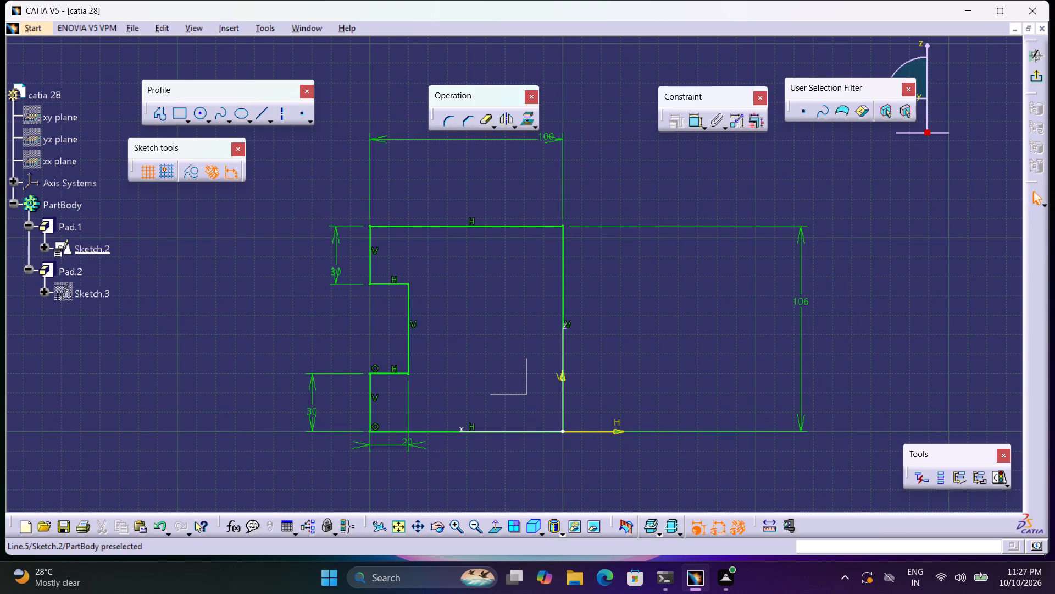
double_click(412, 443)
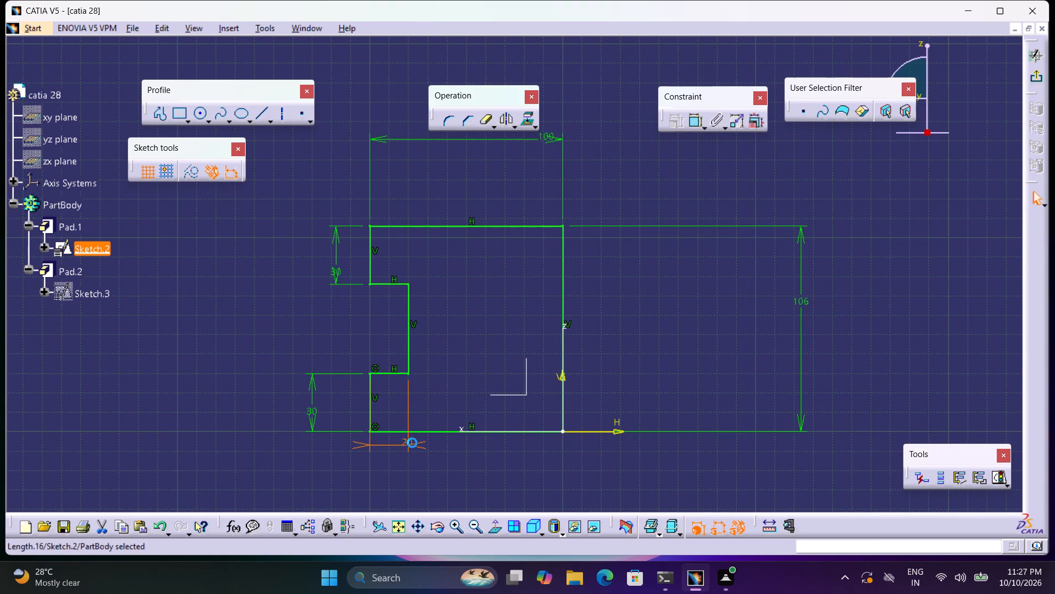
type("30")
key("Return")
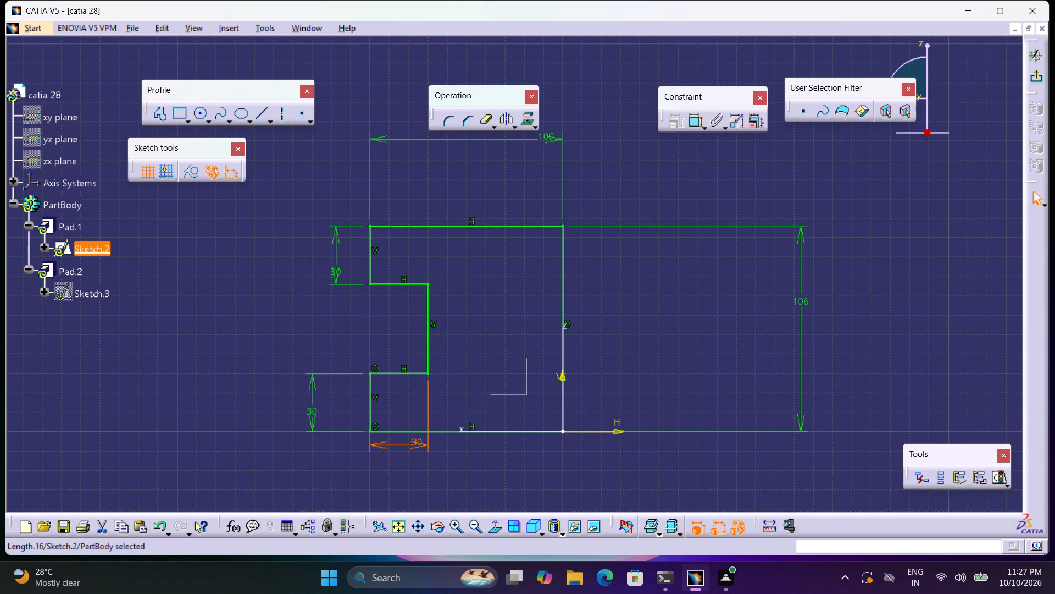
left_click(1034, 76)
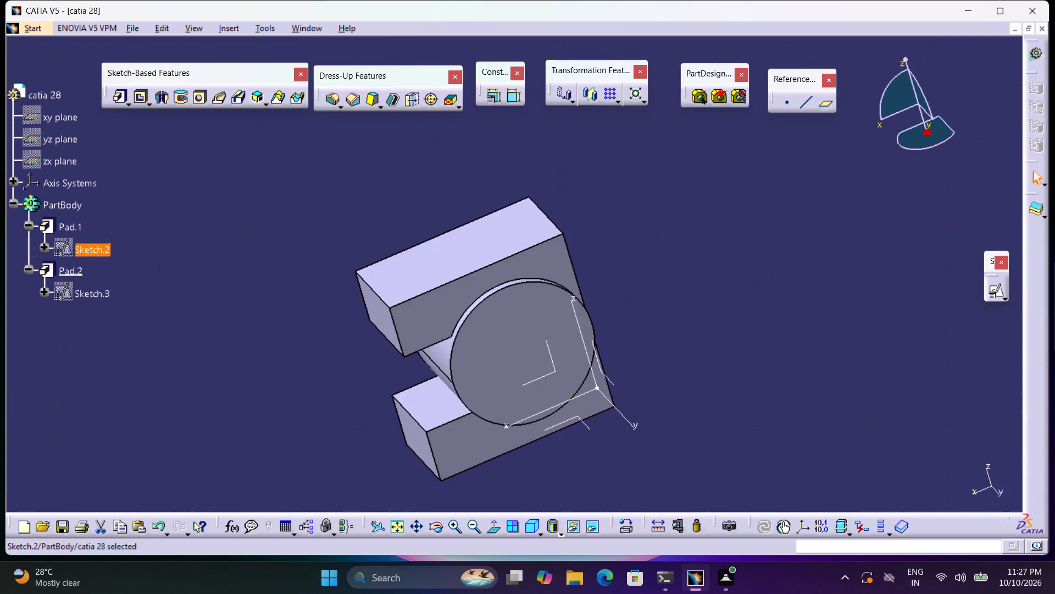
Create a 56 mm diameter Up To Next hole in the cylindrical pad's end face, concentric with its circular edge.
middle_click_drag(779, 282, 744, 245)
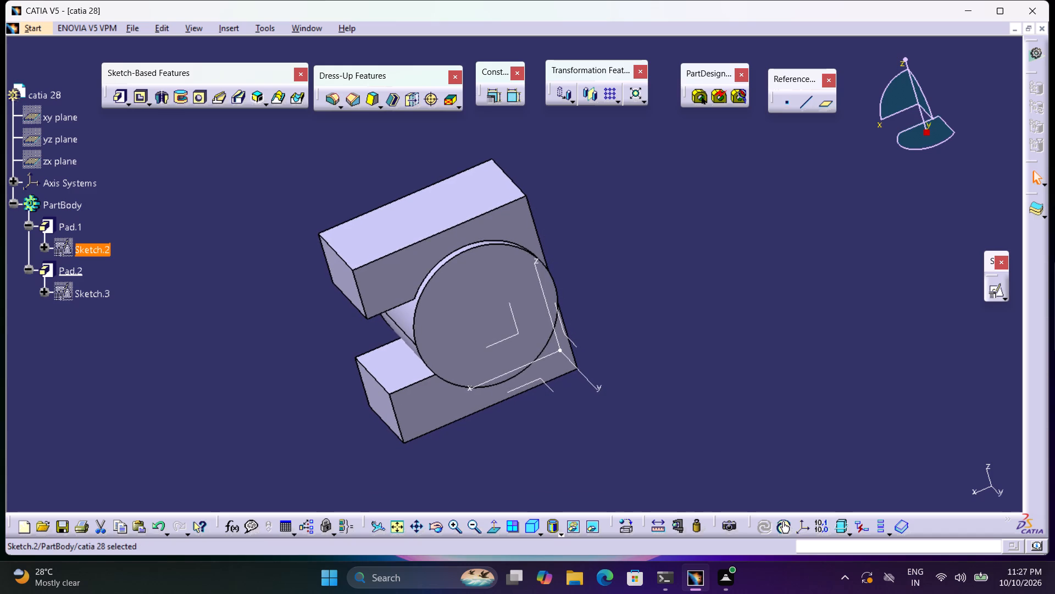
double_click(728, 284)
left_click(502, 296)
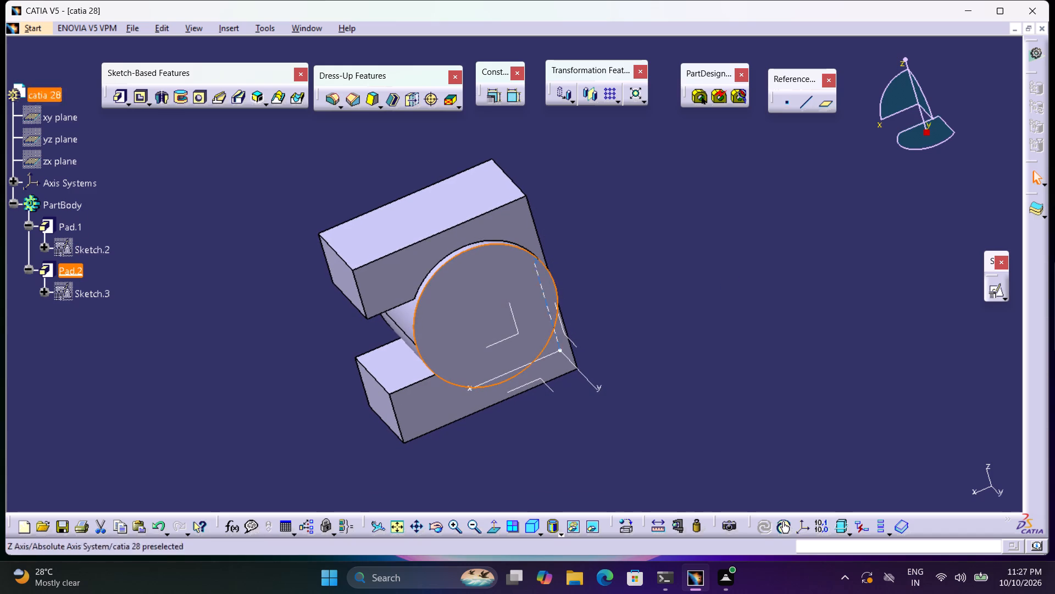
left_click(421, 134)
left_click_drag(421, 134, 416, 134)
left_click(196, 102)
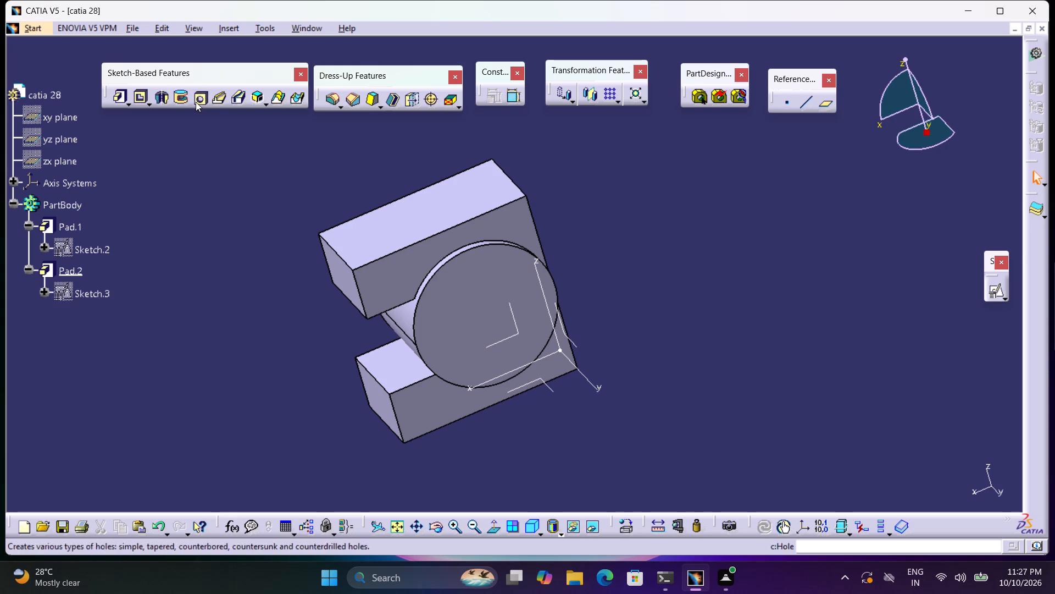
left_click(455, 255)
left_click(468, 278)
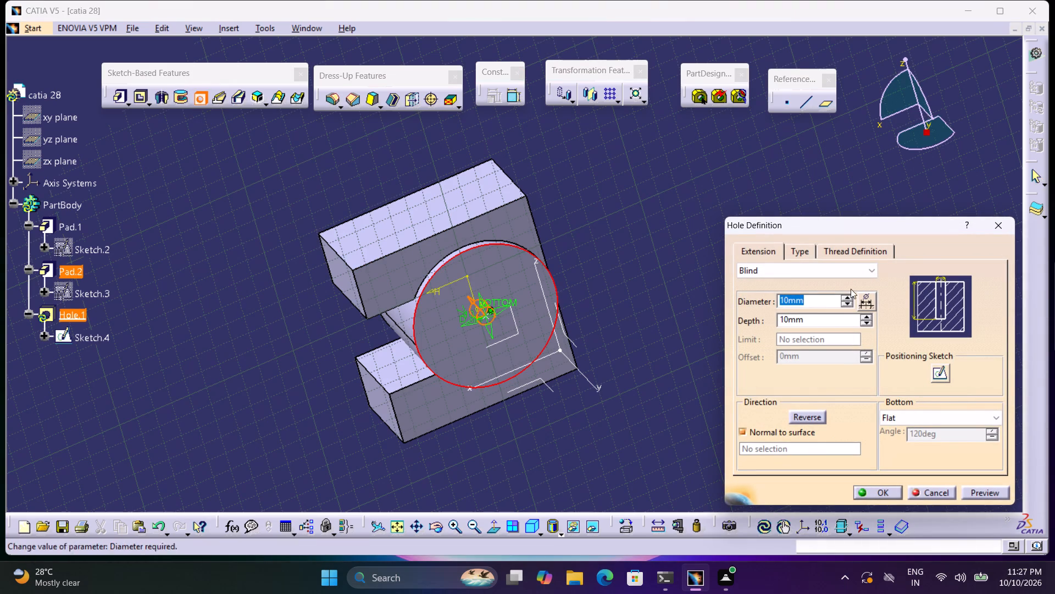
left_click(855, 268)
left_click(849, 291)
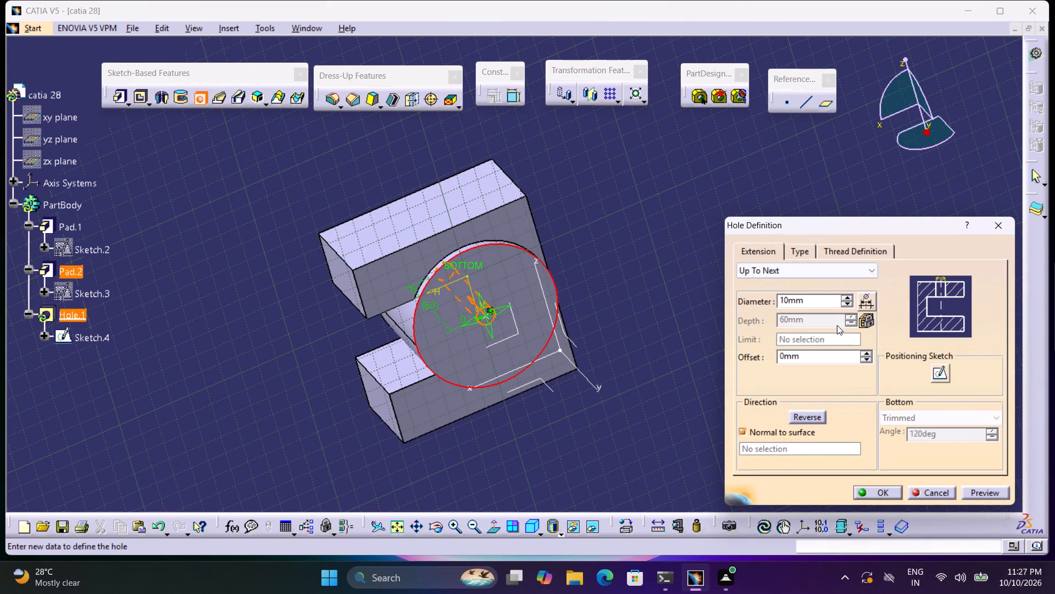
left_click_drag(826, 305, 753, 302)
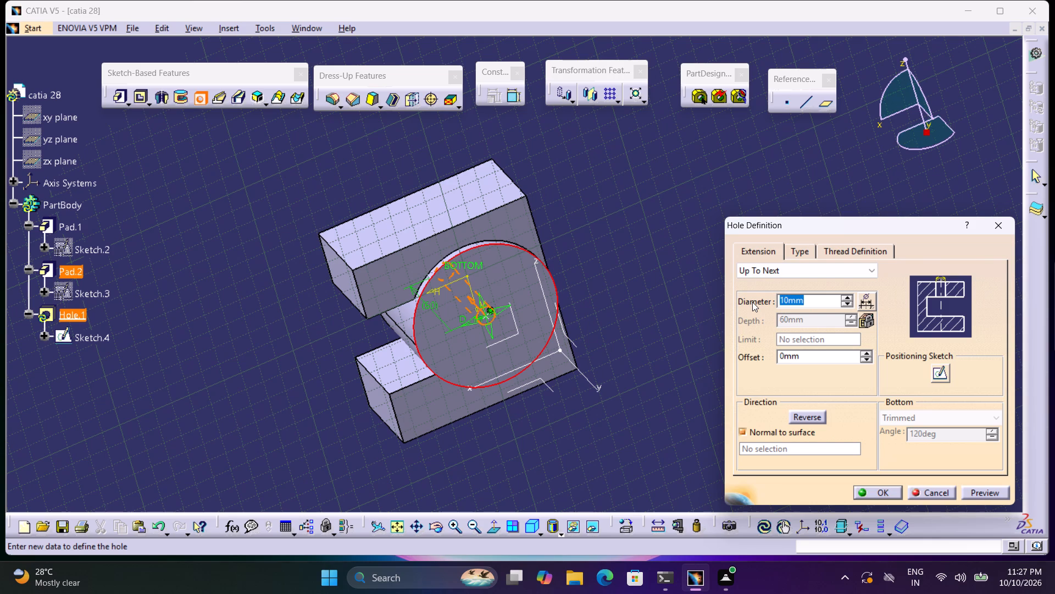
type("56")
left_click(878, 488)
left_click(780, 397)
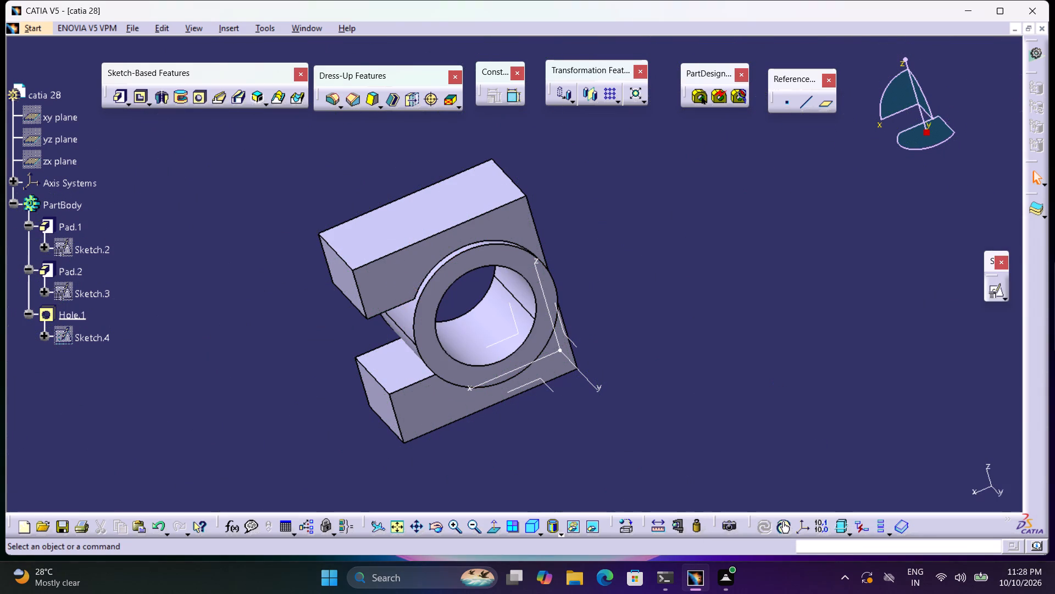
Create a positioned sketch on the upper arm's end face and draw a rectangle about 28 by 8 mm inside it.
middle_click_drag(705, 315, 745, 275)
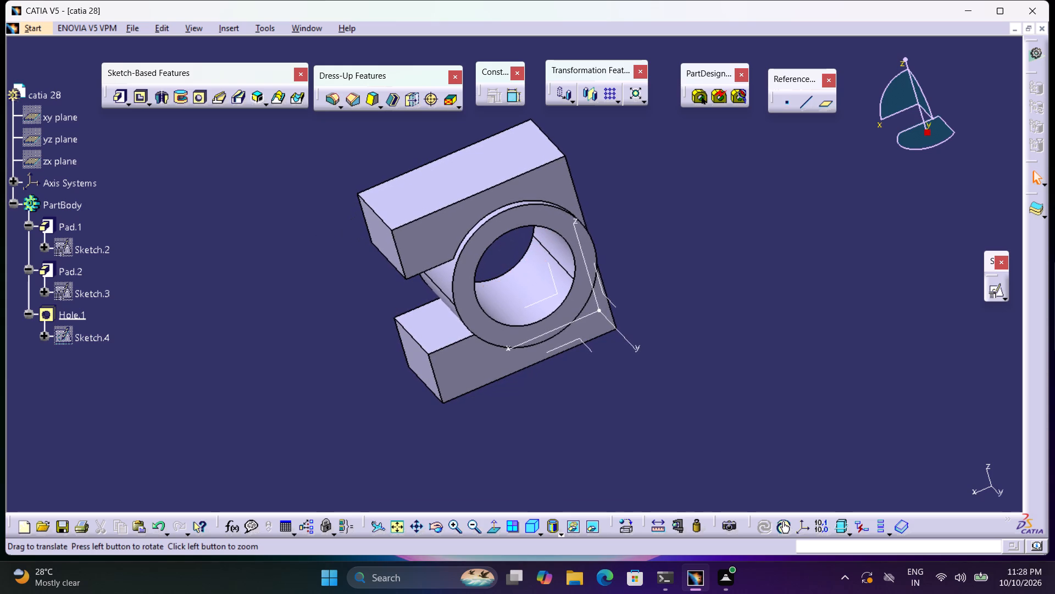
left_click(997, 289)
left_click(391, 247)
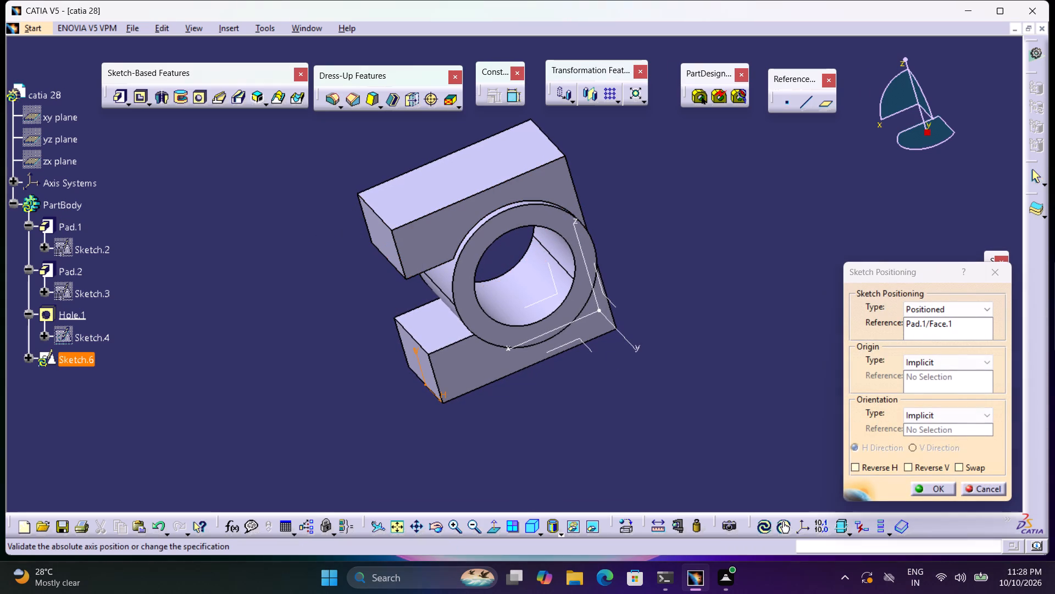
left_click(932, 490)
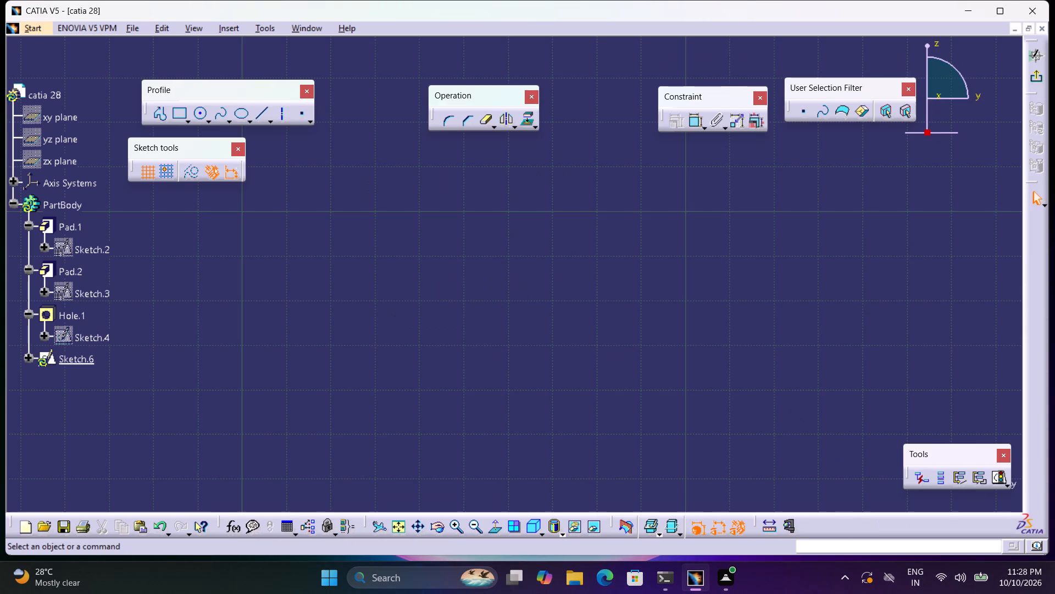
left_click(398, 527)
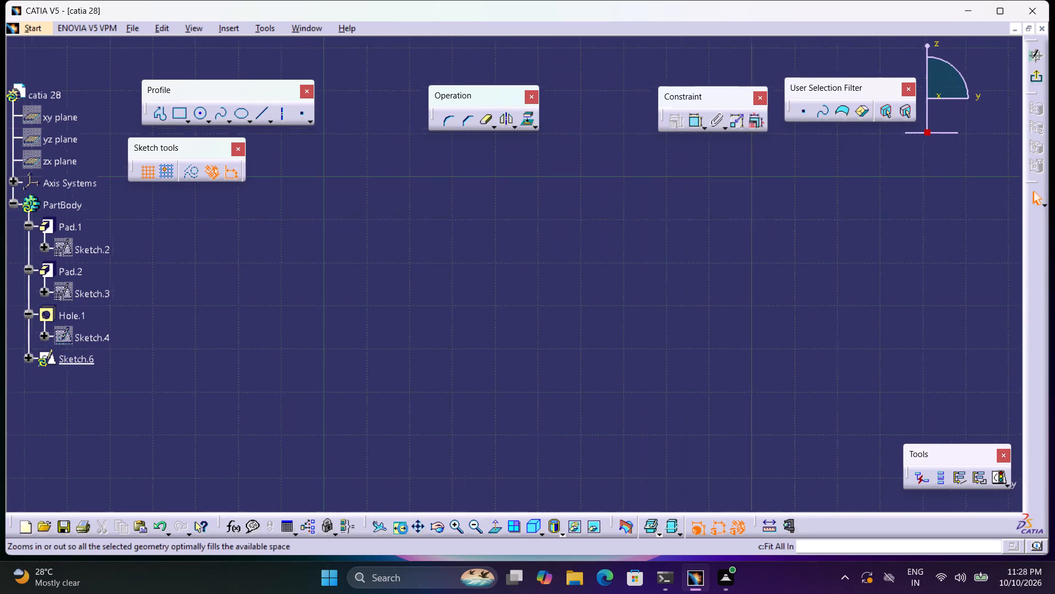
middle_click_drag(625, 234, 643, 394)
right_click(645, 393)
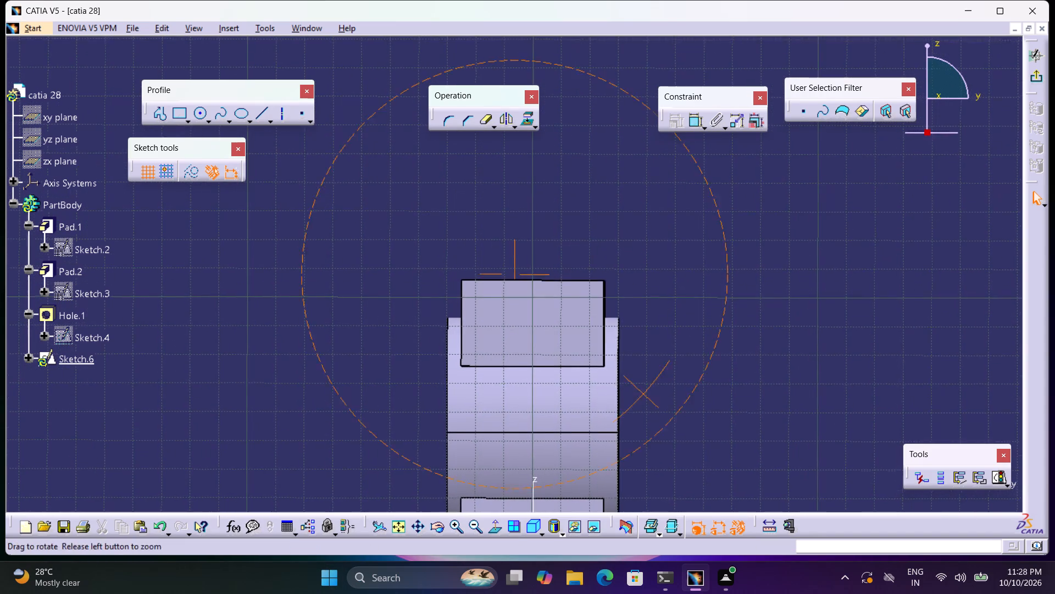
middle_click_drag(643, 394, 631, 332)
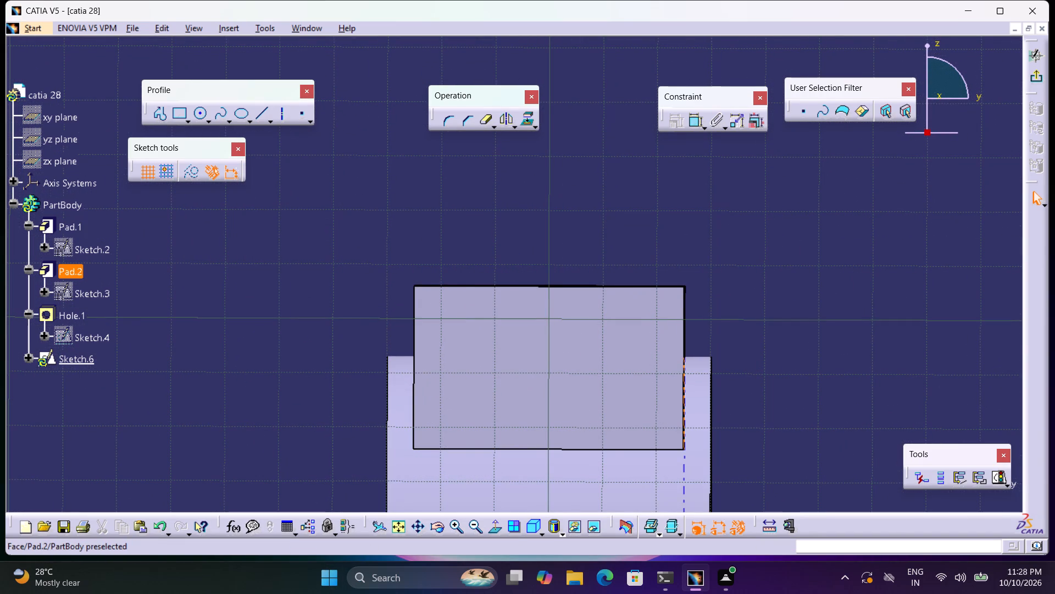
left_click(179, 110)
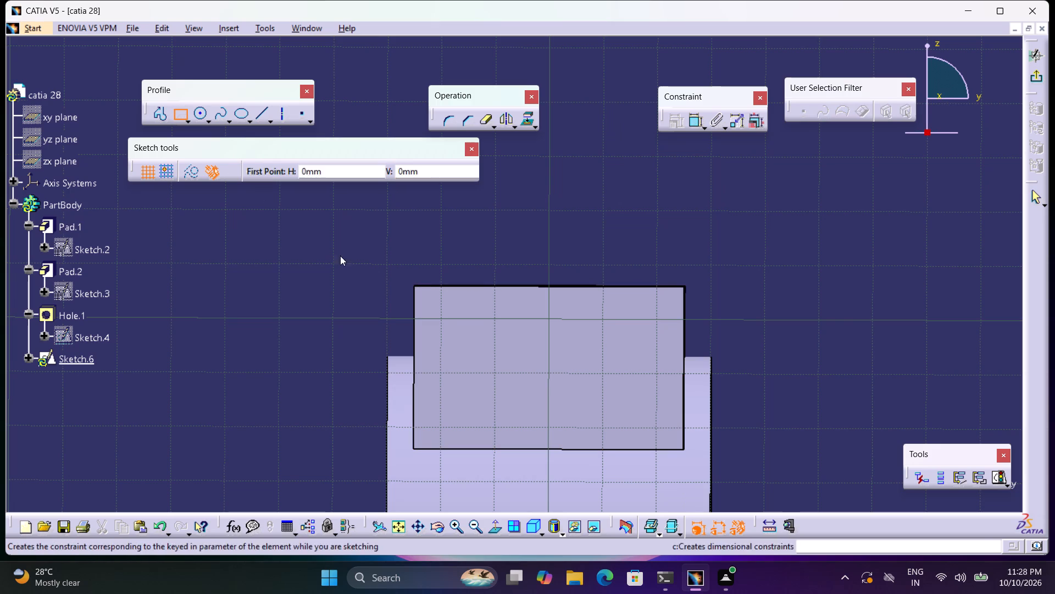
left_click(474, 329)
left_click(625, 372)
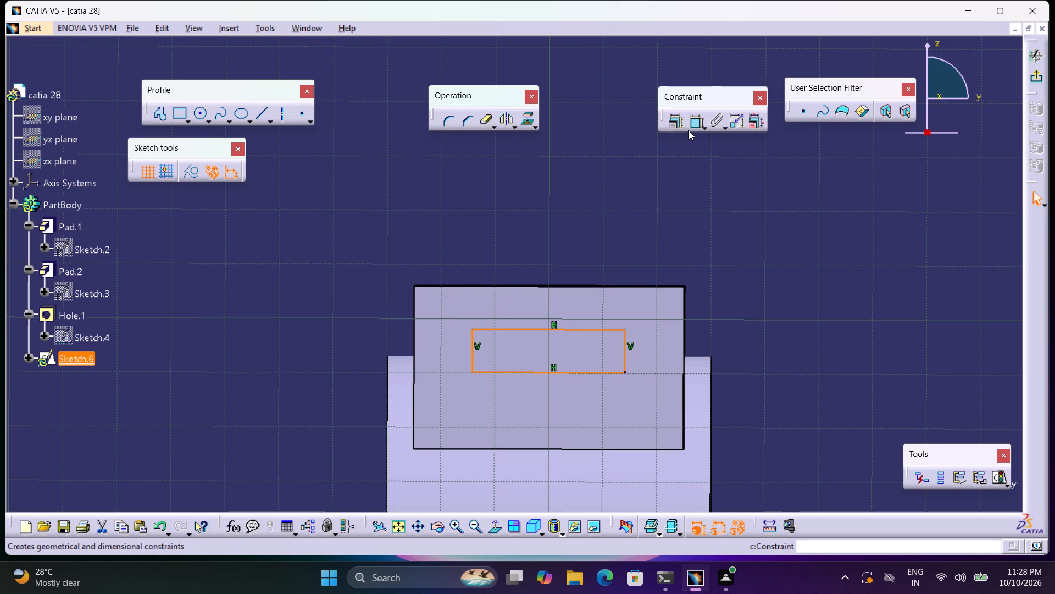
Dimension the rectangle's horizontal width and set it to 30 mm.
left_click(691, 126)
left_click(561, 332)
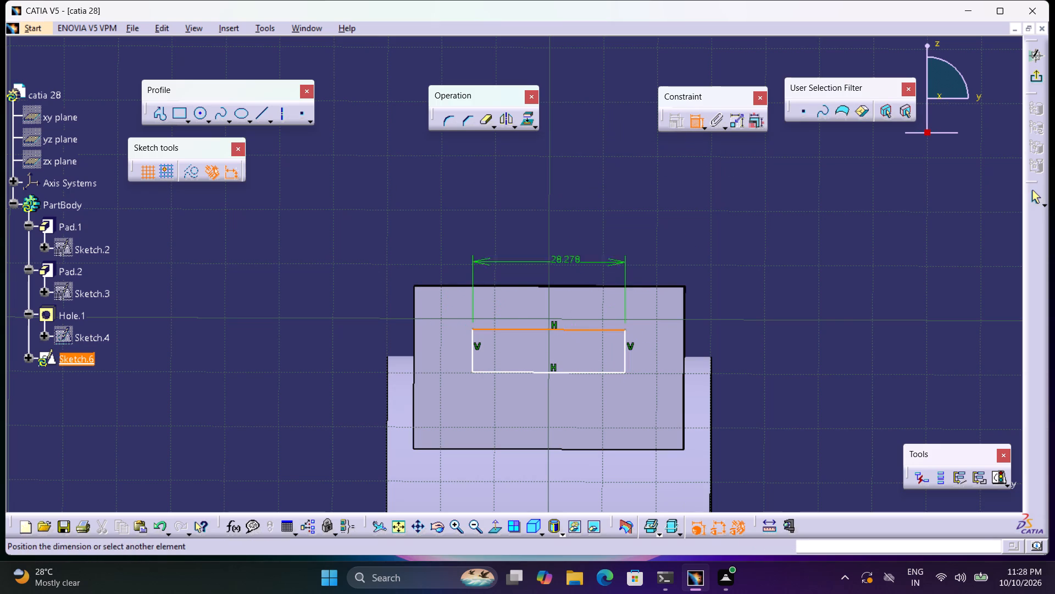
left_click(564, 247)
double_click(564, 244)
key("3")
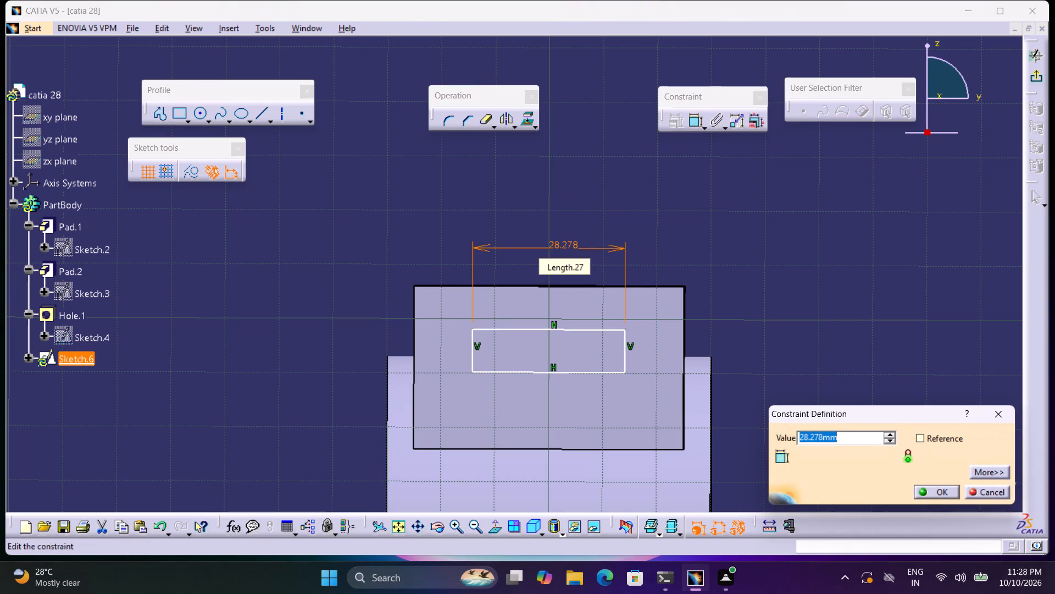
key("0")
key("Return")
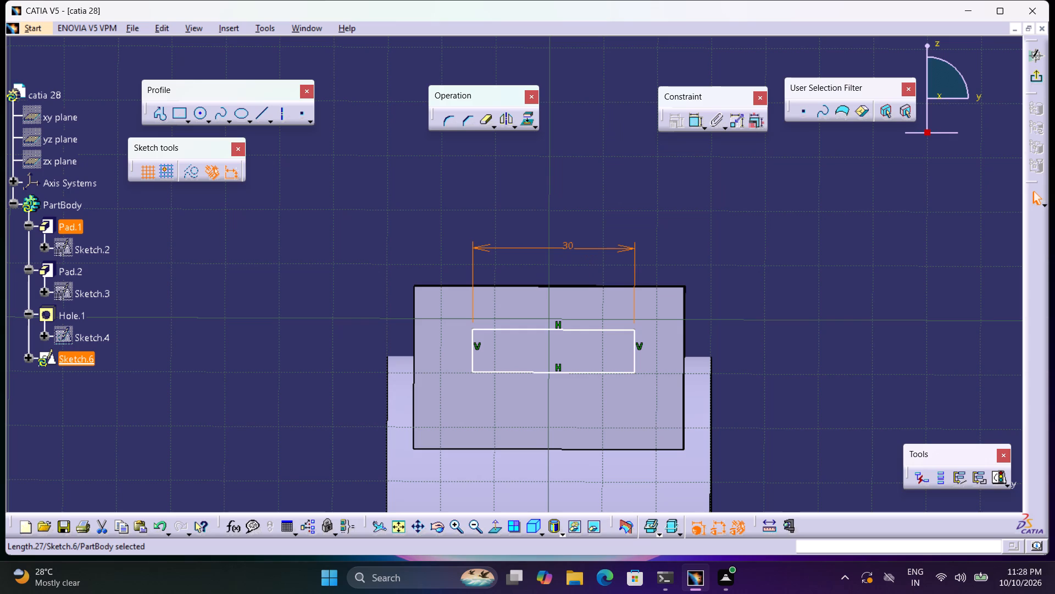
Constrain the rectangle's top side to be coincident with the top edge of the upper arm's end face.
left_click(693, 124)
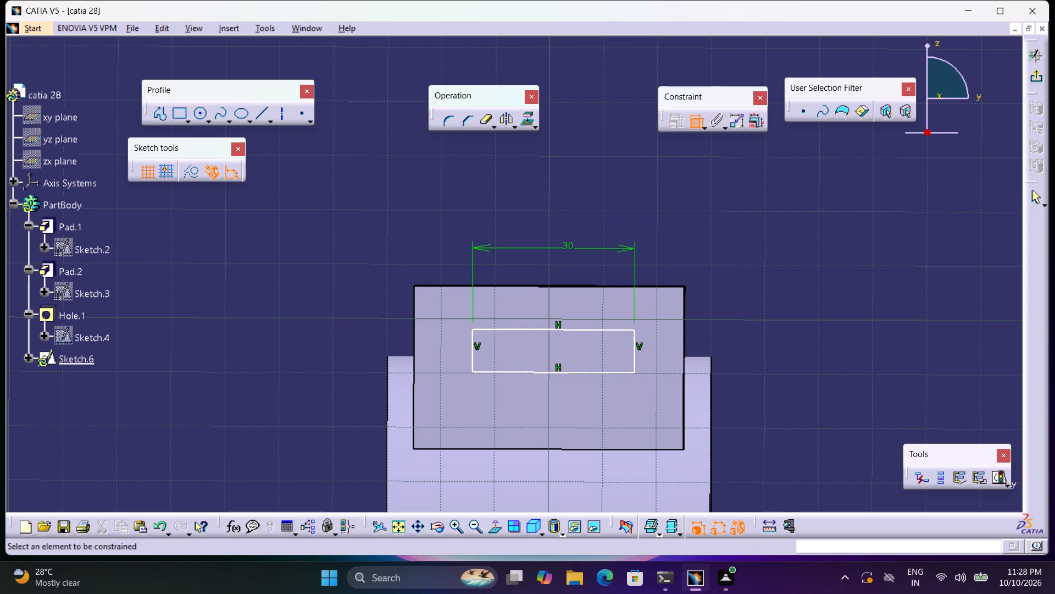
left_click(585, 329)
left_click(573, 285)
right_click(573, 285)
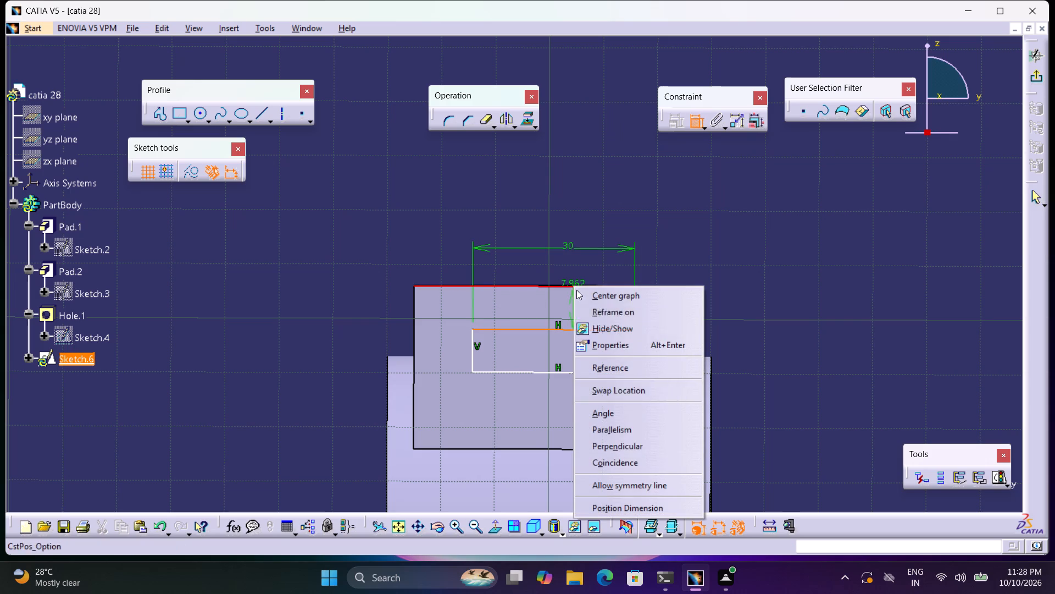
left_click(624, 463)
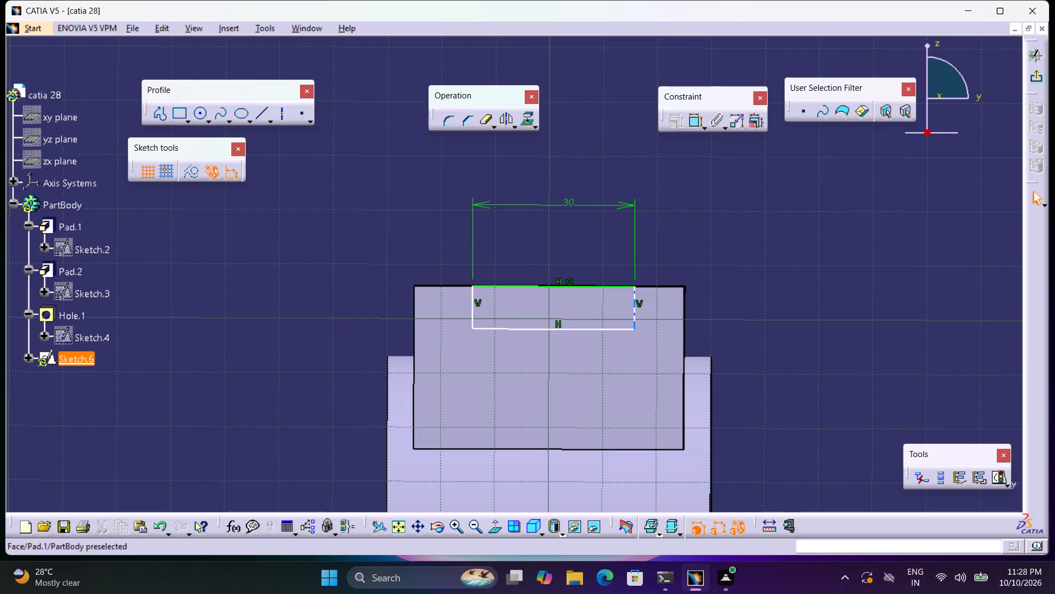
Dimension the rectangle's vertical side and set its height to 10 mm.
left_click(634, 311)
left_click(696, 122)
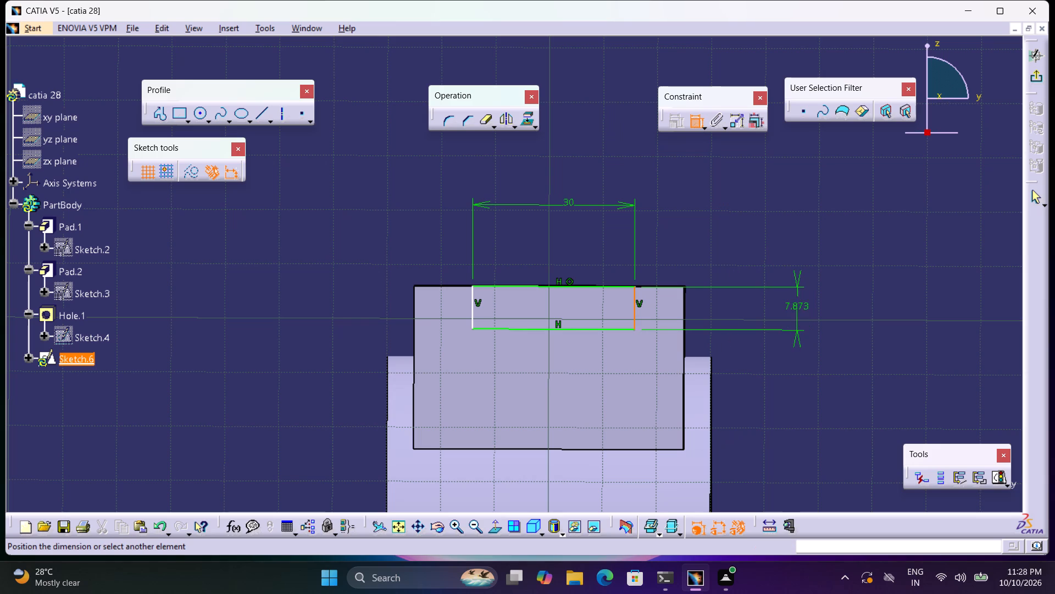
left_click(798, 309)
double_click(797, 307)
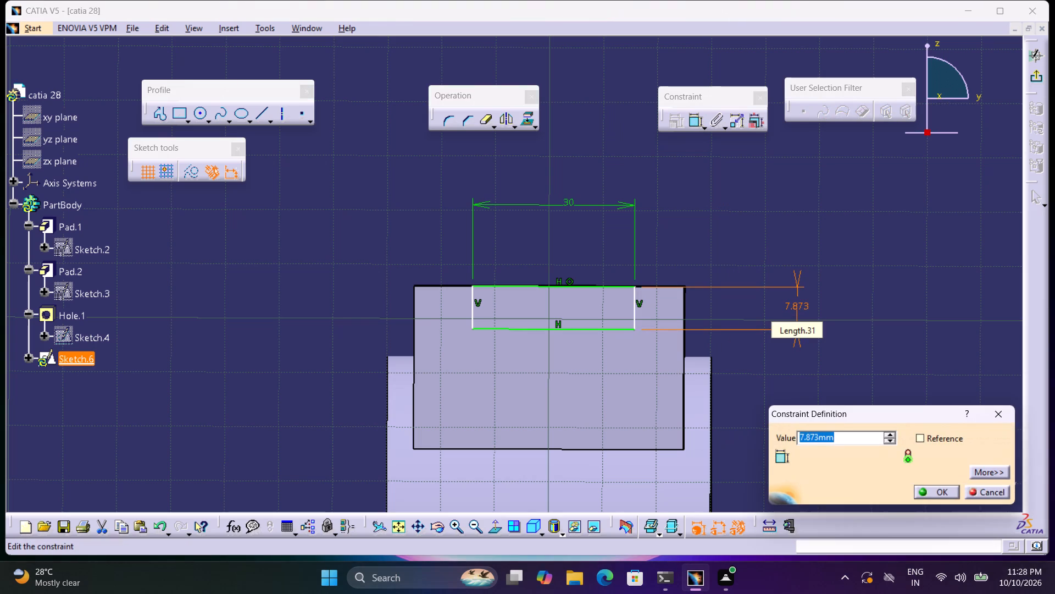
type("10")
key("Return")
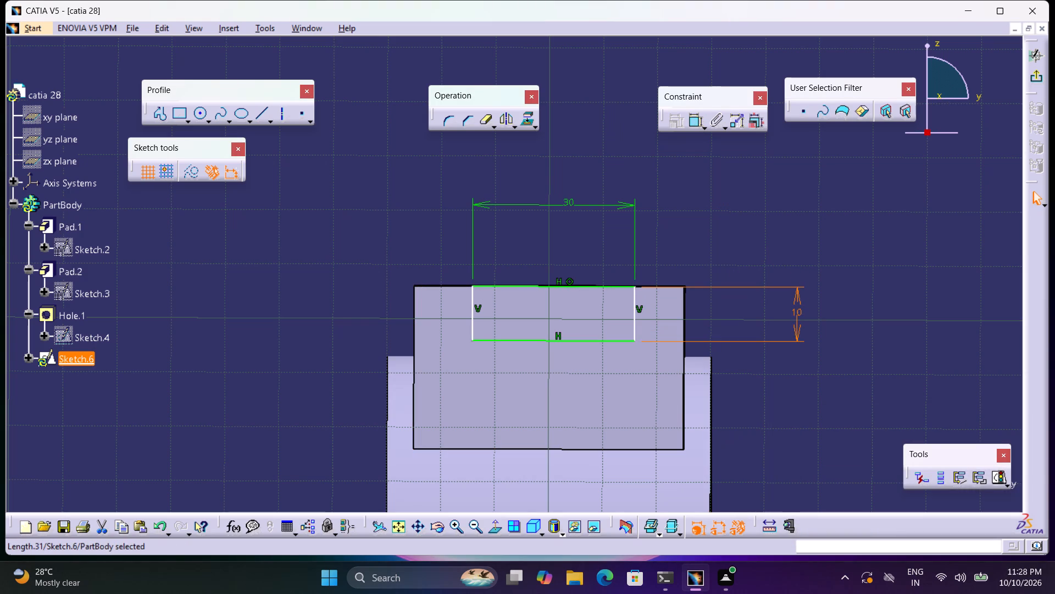
Draw a vertical line about 15 mm long on the sketch's vertical axis, below the rectangle.
middle_click_drag(695, 266, 643, 210)
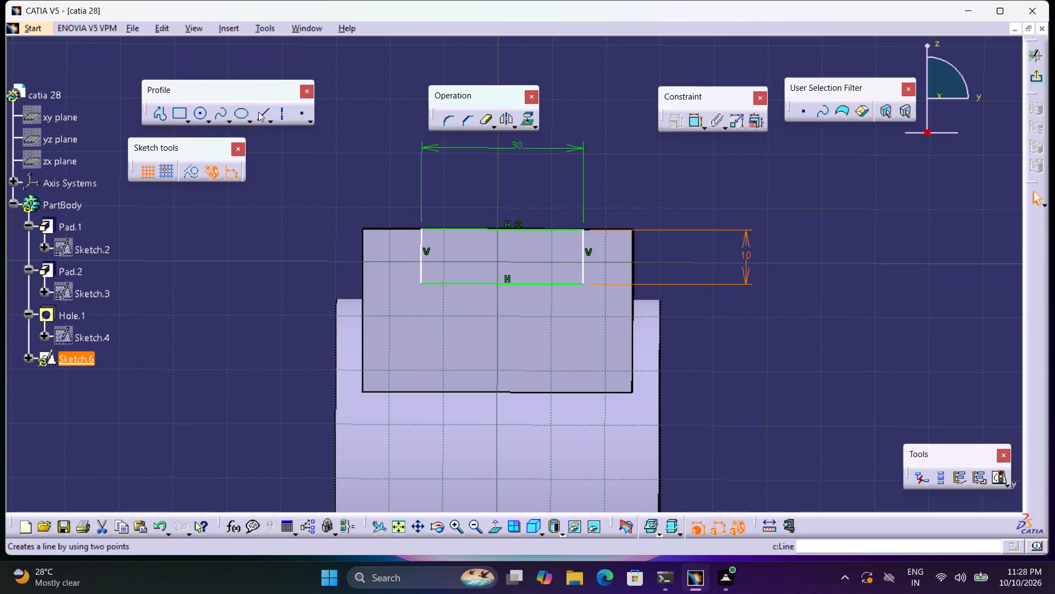
left_click(258, 112)
middle_click_drag(459, 333, 426, 228)
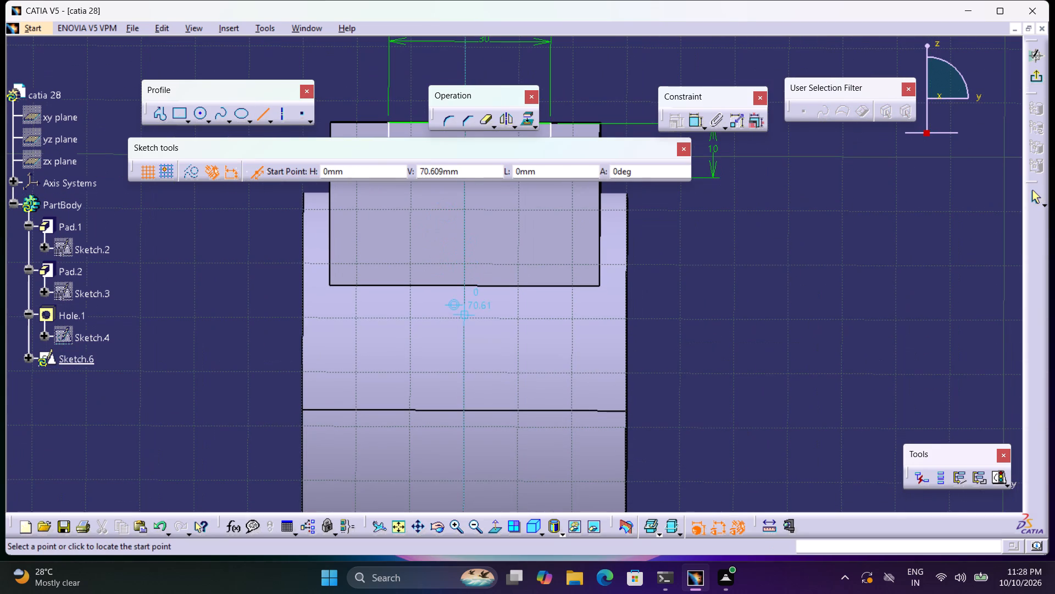
left_click(467, 315)
left_click(462, 357)
middle_click_drag(525, 231, 536, 274)
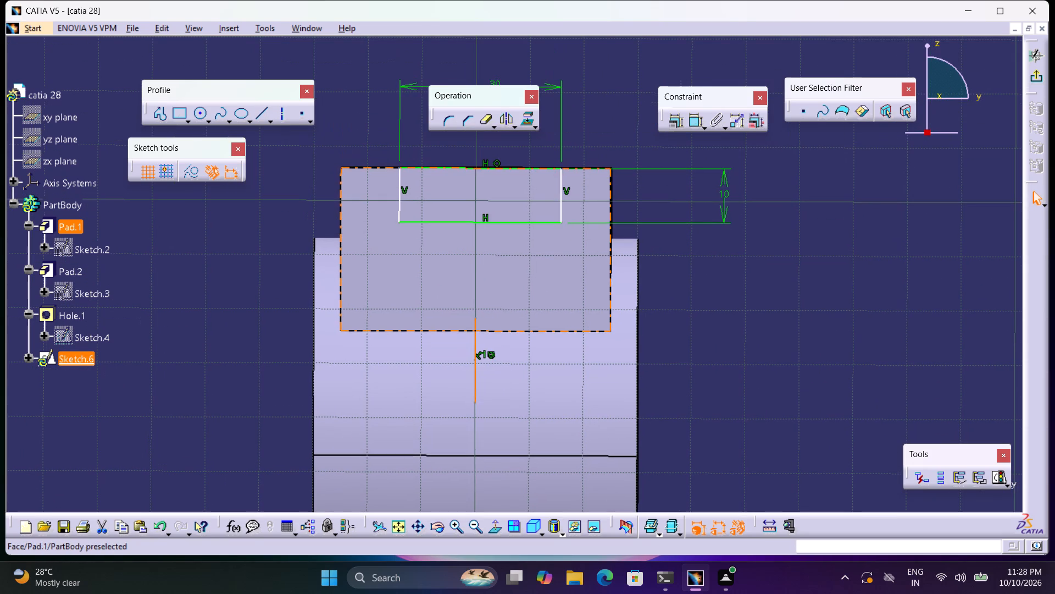
Dimension the rectangle's right side from the vertical line on the axis and set the distance to 15 mm.
left_click(691, 137)
double_click(690, 120)
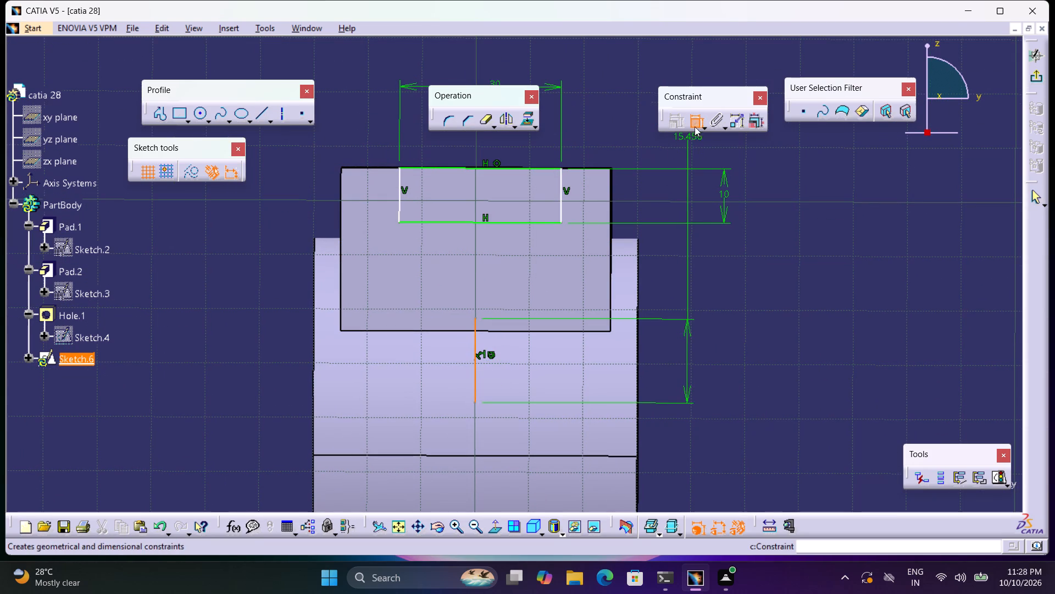
left_click(694, 124)
double_click(701, 150)
left_click(694, 129)
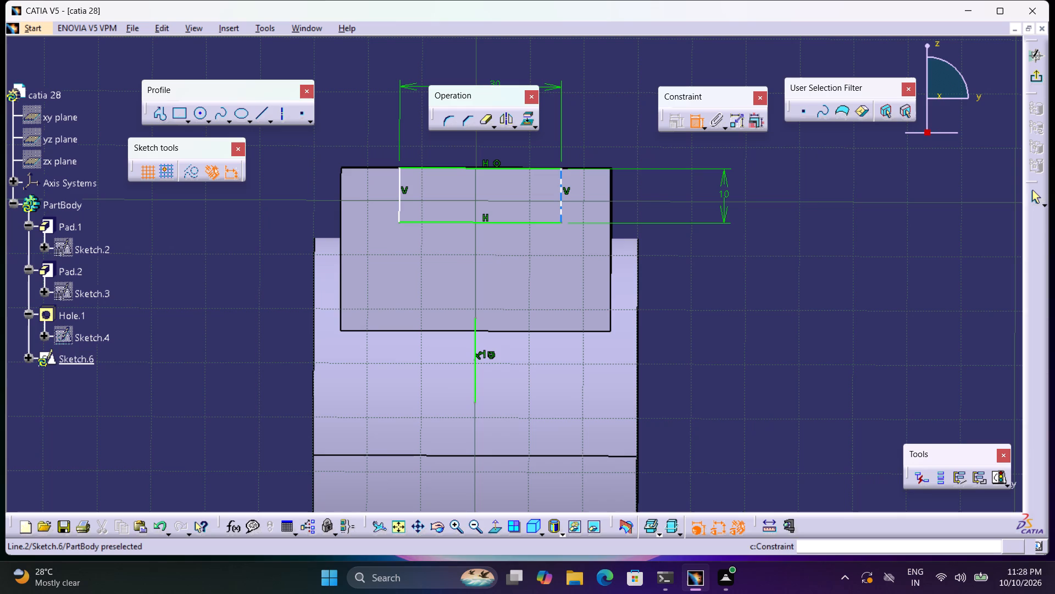
left_click(563, 211)
left_click(475, 378)
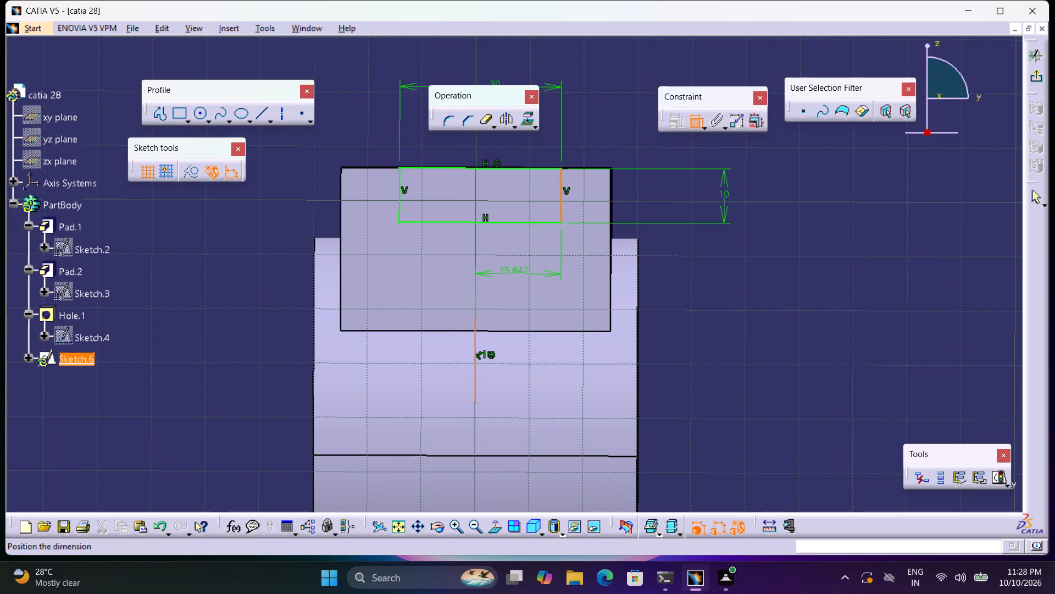
left_click(519, 156)
double_click(523, 154)
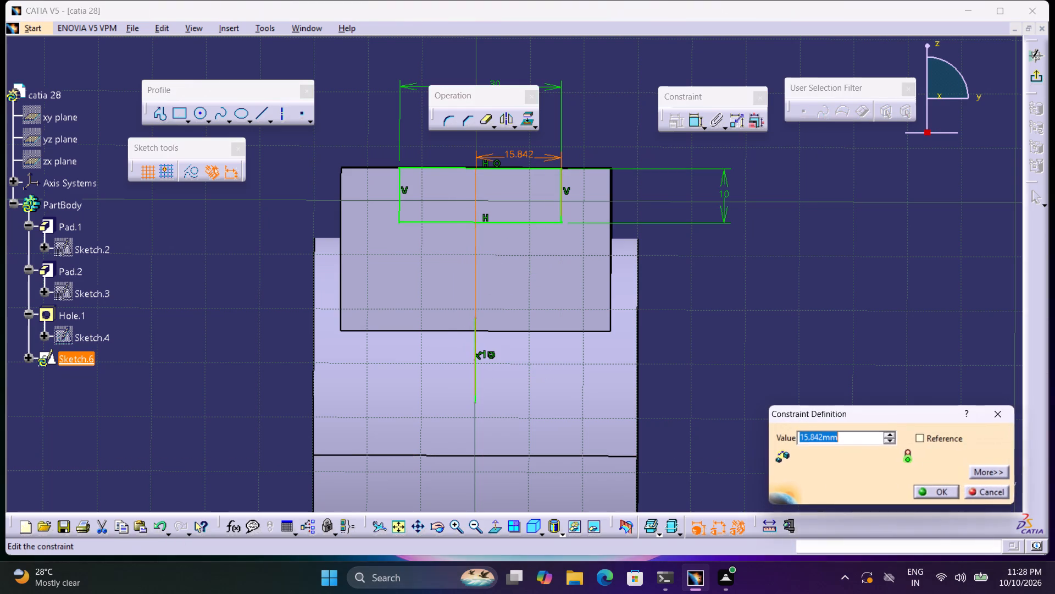
type("14")
key("BackSpace")
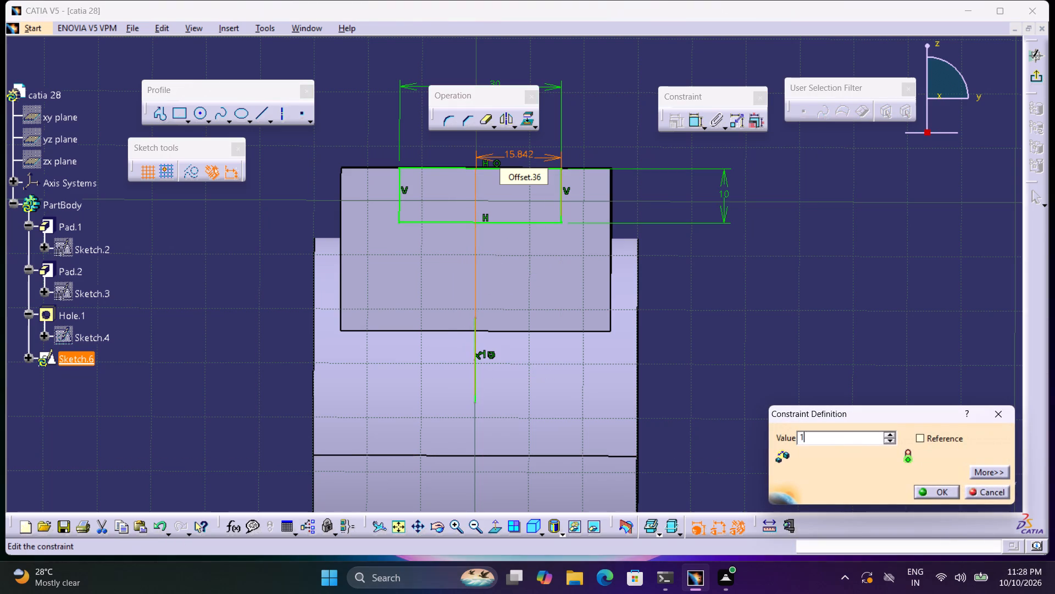
type("5\\")
key("BackSpace")
key("Return")
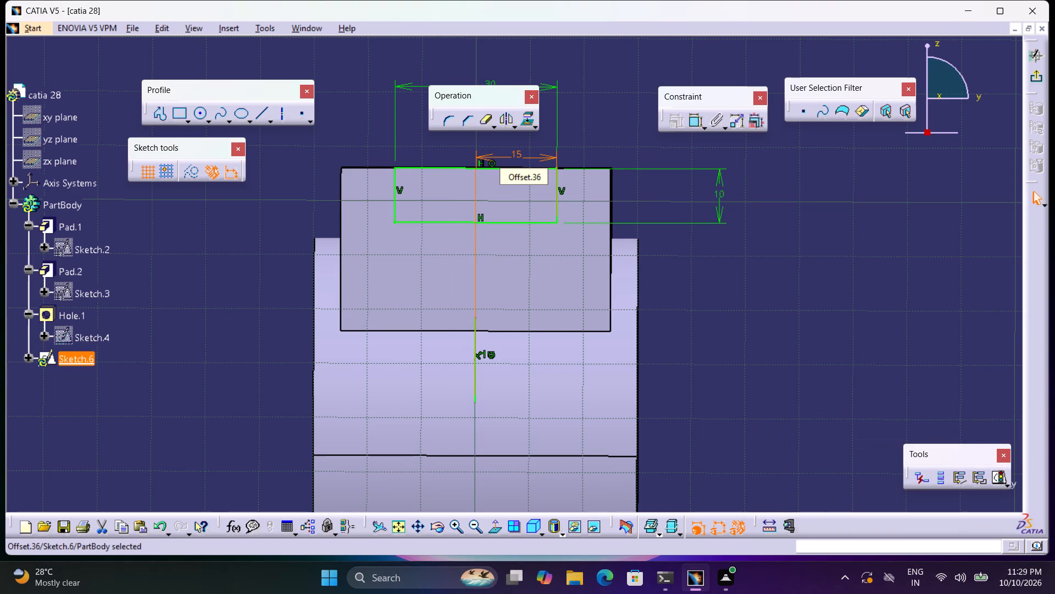
Delete the vertical reference line on the axis below the rectangle and exit the sketch.
left_click(474, 327)
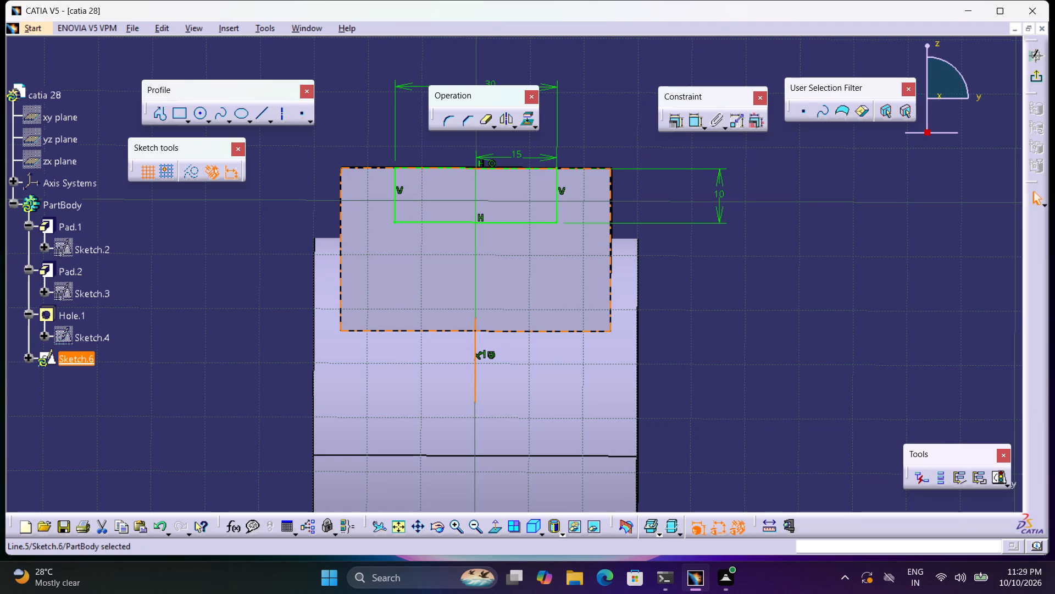
key("Delete")
left_click(1032, 80)
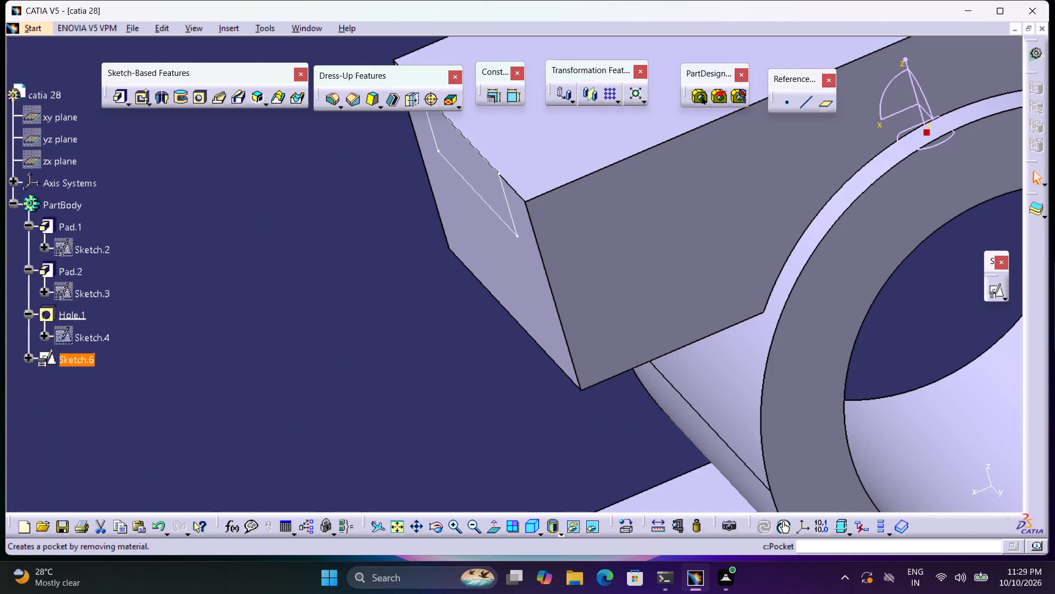
Cut a pocket from the rectangle sketch along the top of the upper arm with the limit type Up to next.
left_click(143, 95)
middle_click_drag(321, 199, 359, 289)
right_click(321, 200)
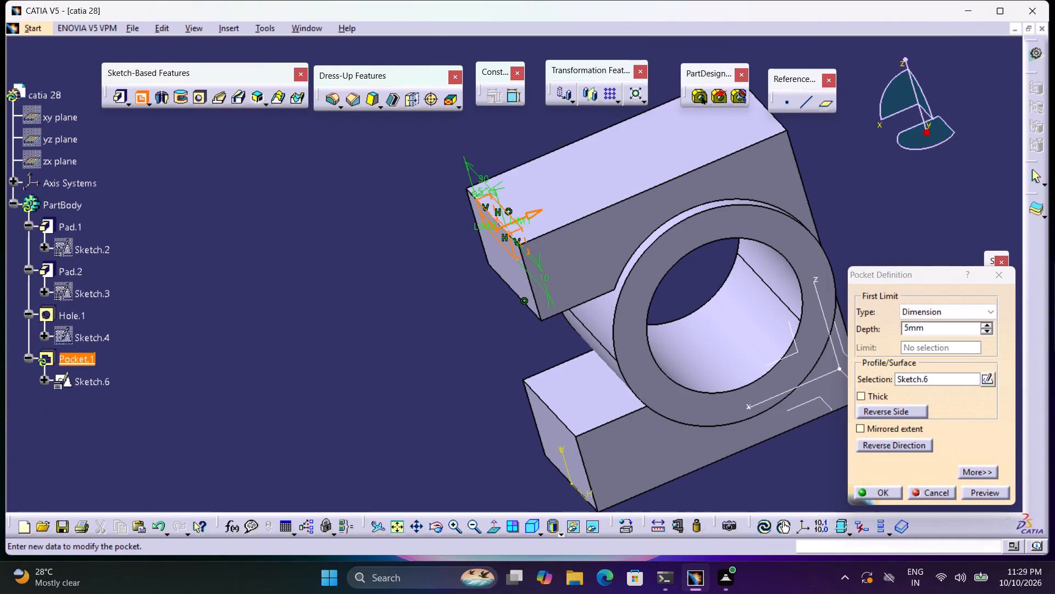
left_click(912, 309)
left_click(922, 335)
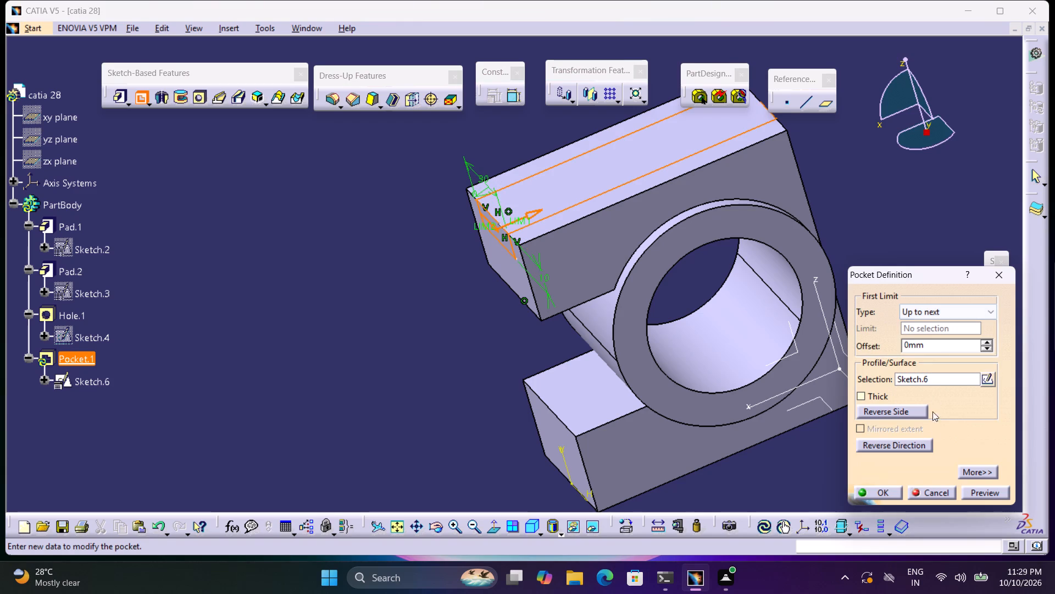
left_click(891, 495)
left_click(942, 271)
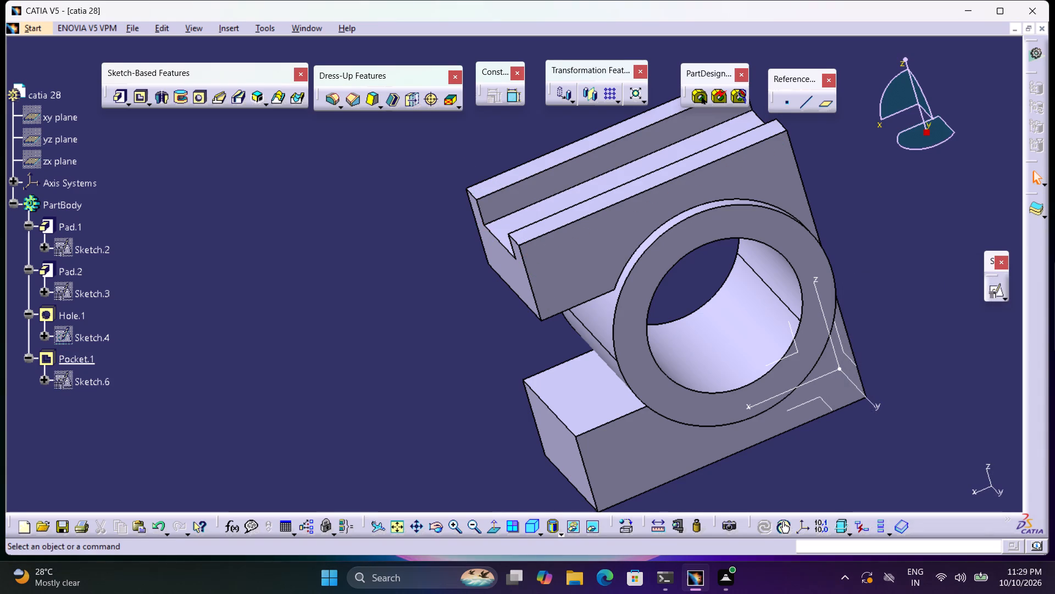
Create a positioned sketch on the end face of the upper arm.
left_click(533, 534)
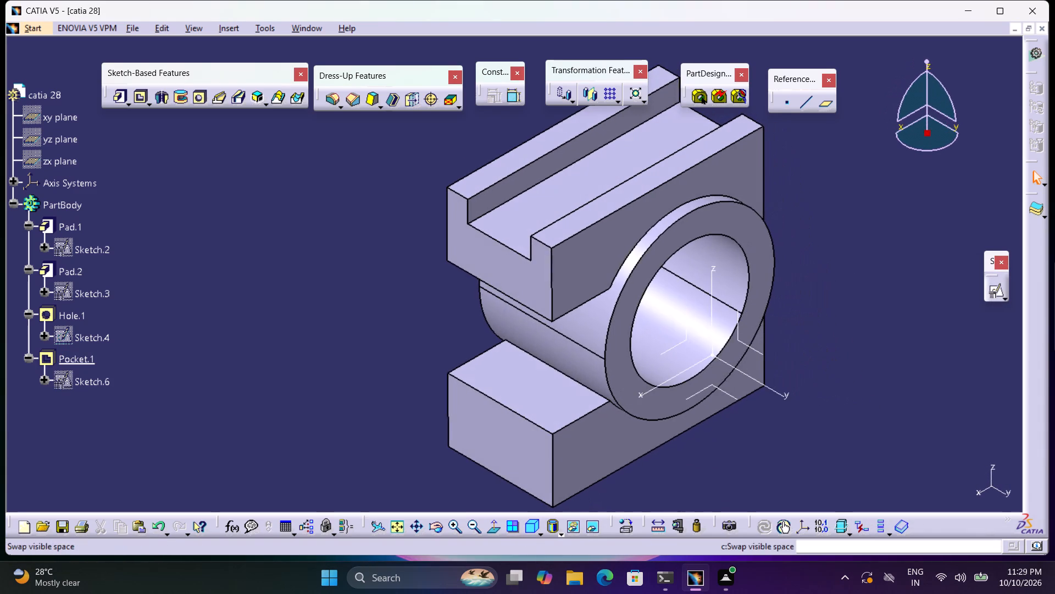
middle_click_drag(842, 449, 835, 357)
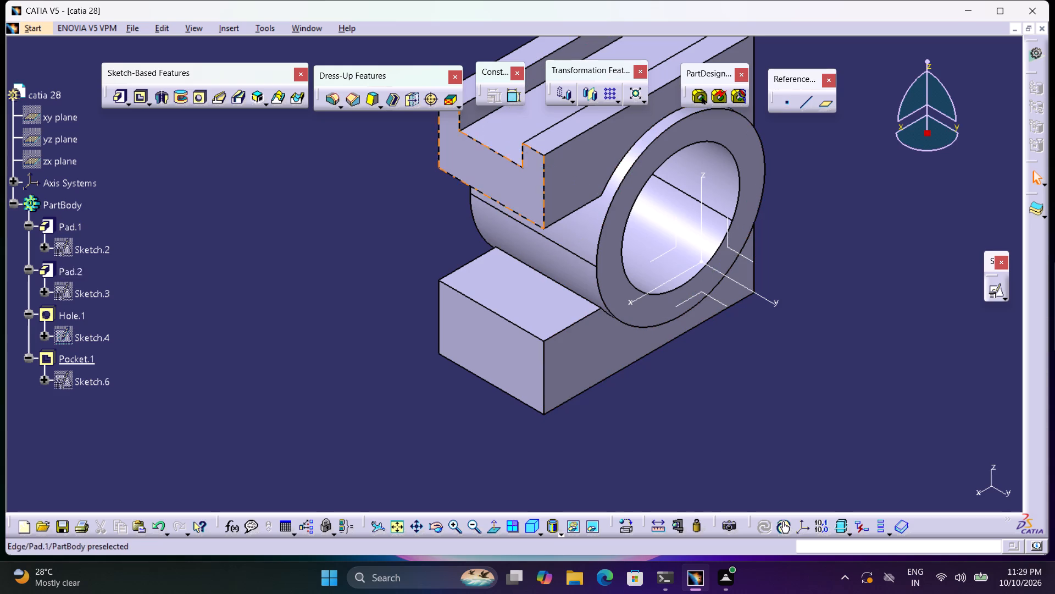
left_click(994, 293)
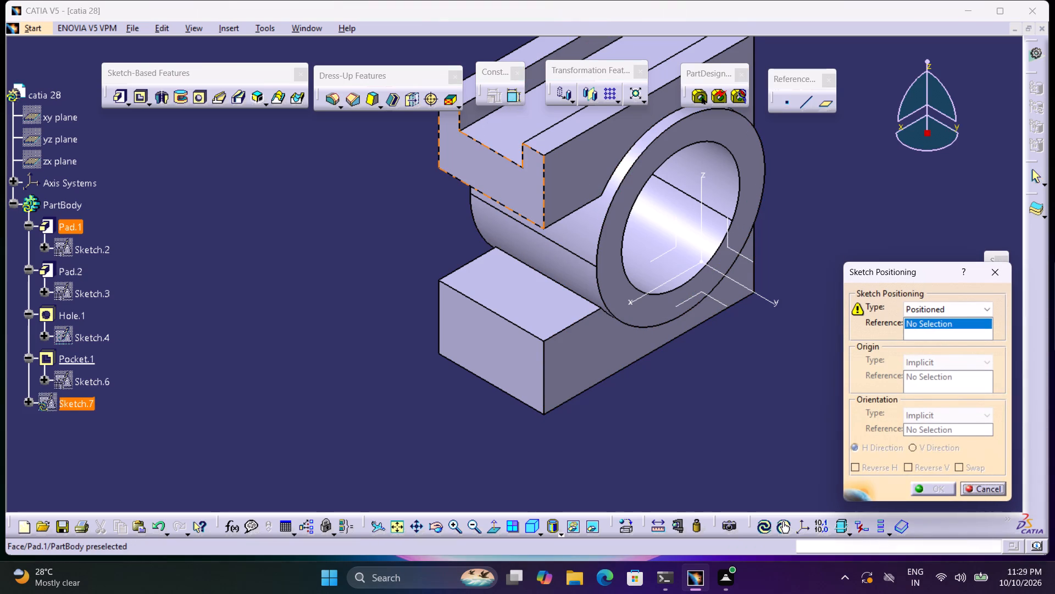
left_click(524, 193)
left_click(923, 488)
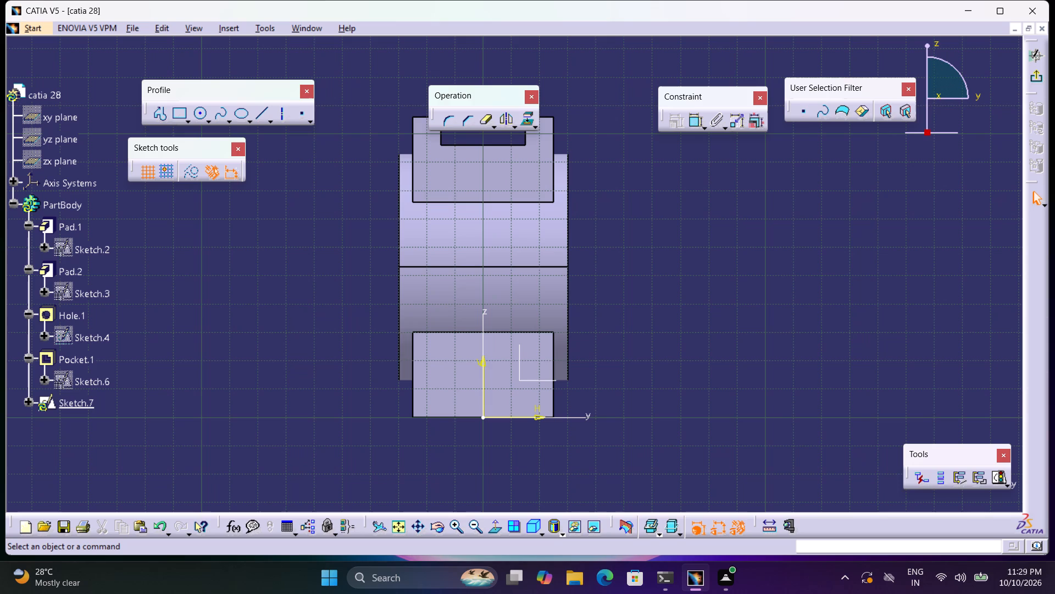
Draw a rectangle about 38 mm wide on the upper arm's end face, between the slot and the lower edge.
middle_click_drag(586, 223, 582, 239)
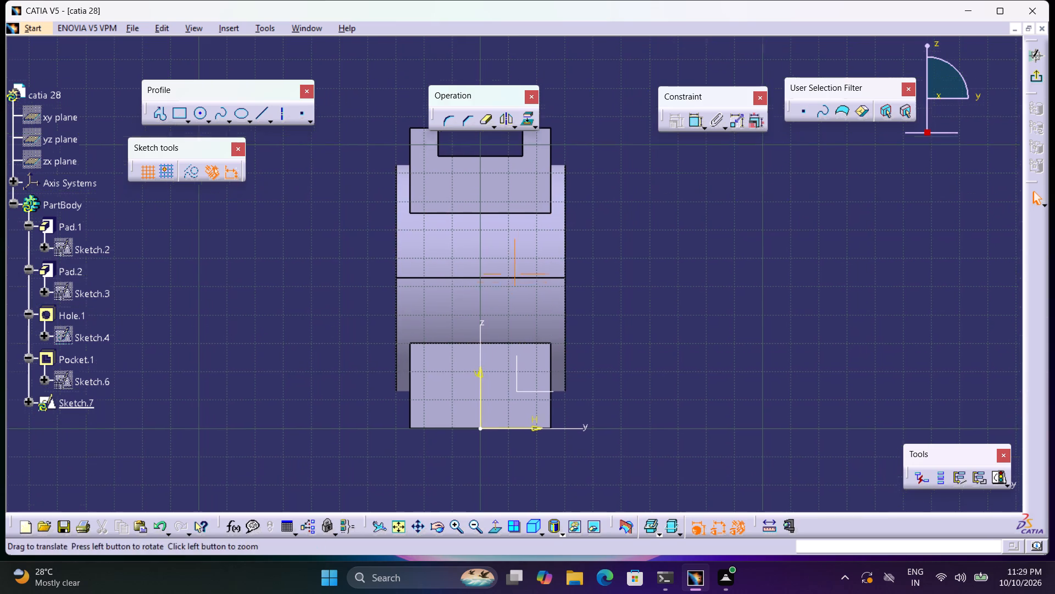
middle_click_drag(582, 239, 577, 261)
left_click(176, 113)
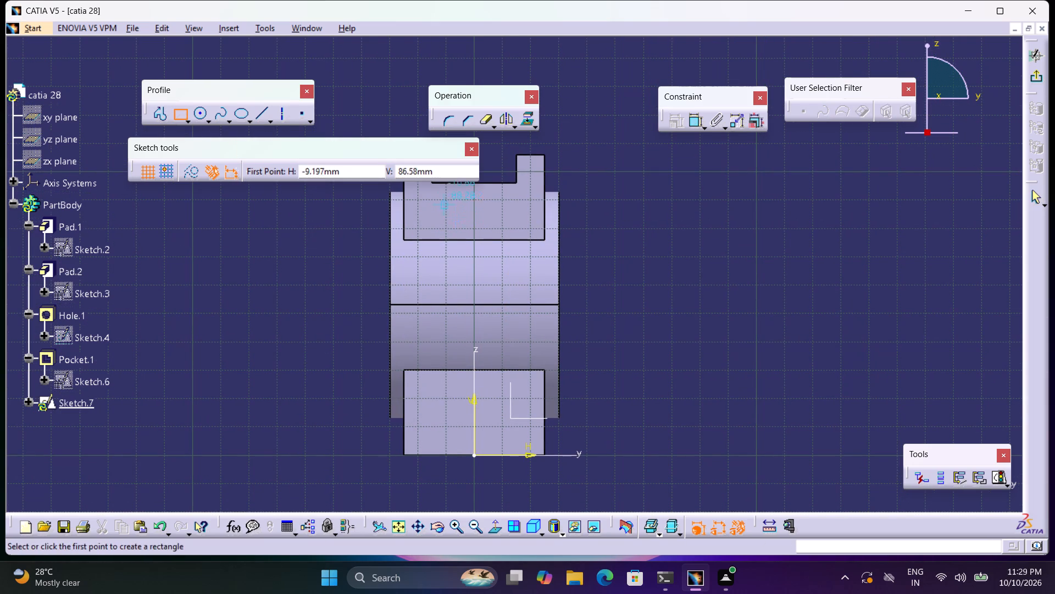
left_click(420, 210)
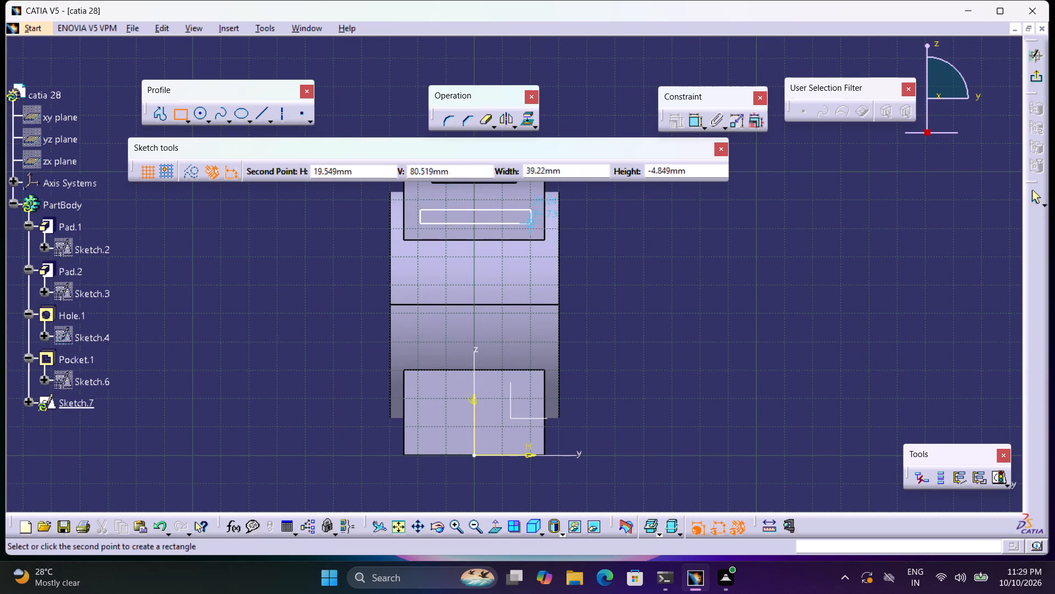
left_click(527, 231)
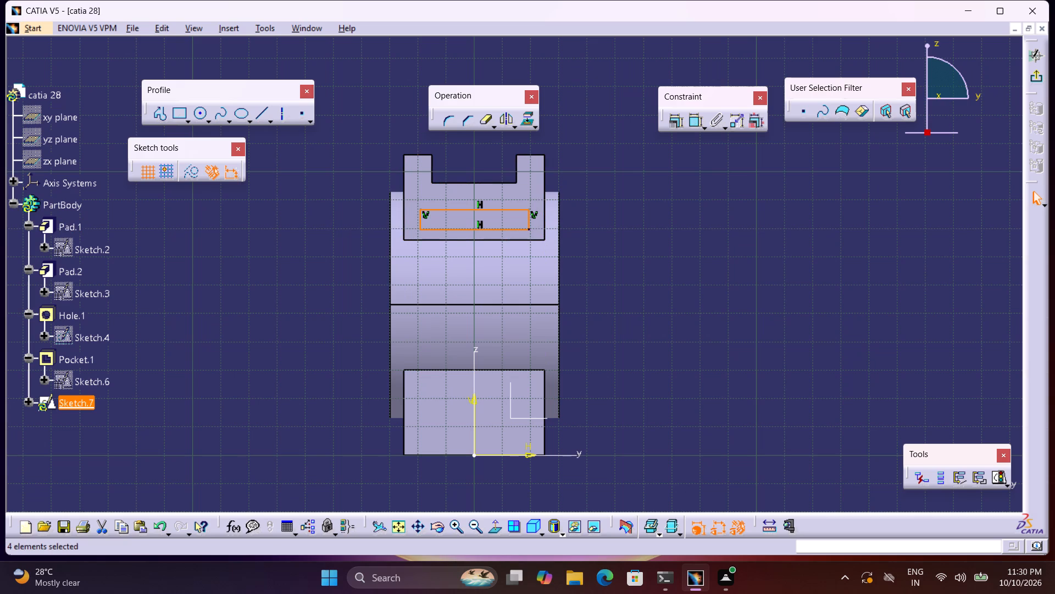
Dimension the rectangle's top side and set its width to 40 mm.
left_click(693, 125)
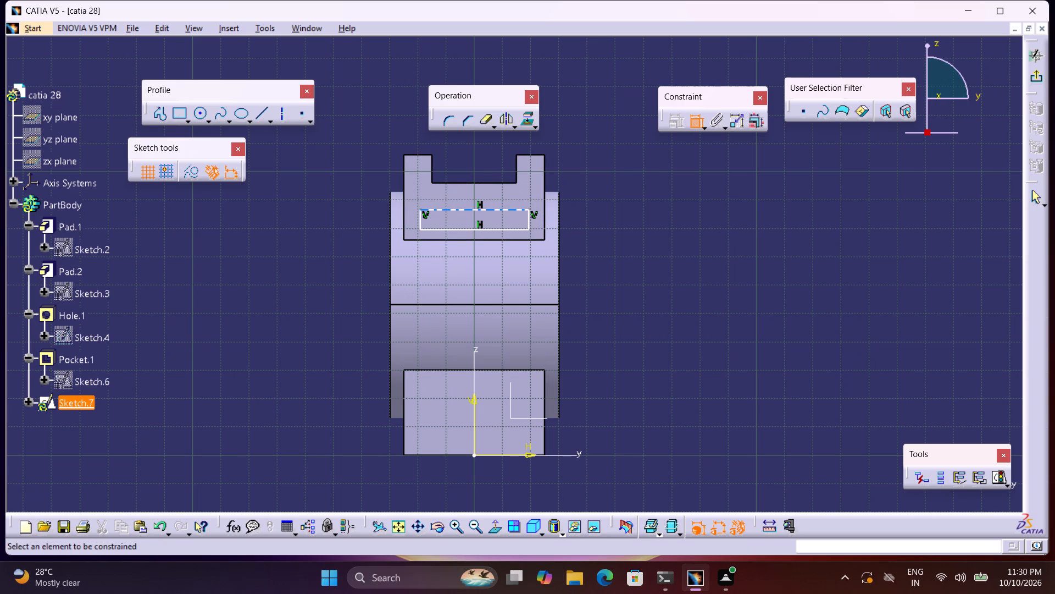
left_click(492, 208)
left_click(485, 156)
double_click(485, 153)
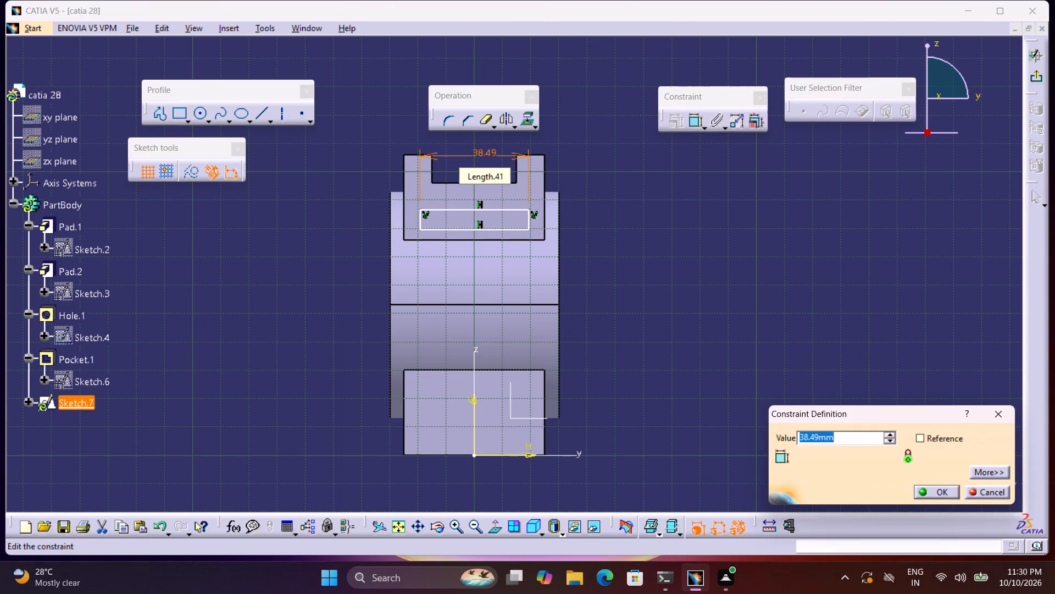
type("40")
key("Return")
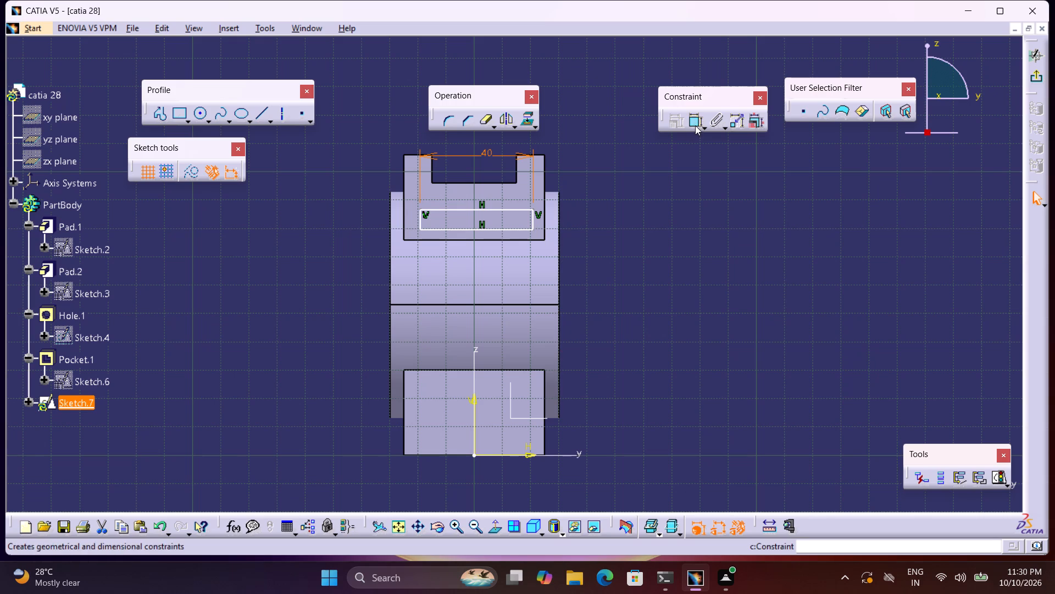
Constrain the rectangle's bottom side to be coincident with the lower edge of the upper arm's end face.
left_click(695, 125)
left_click(493, 230)
left_click(494, 239)
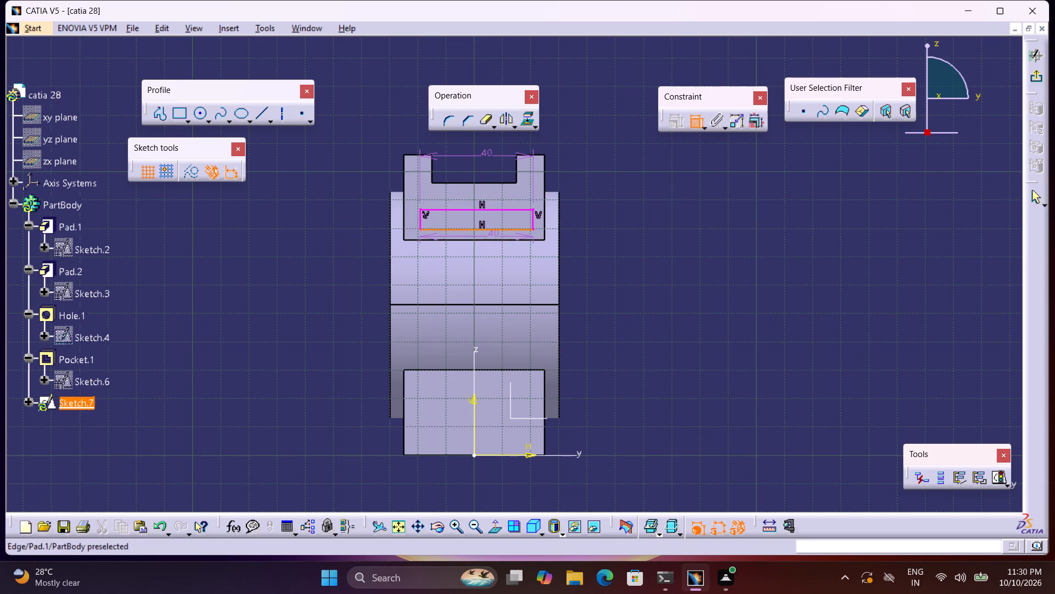
right_click(494, 239)
left_click(549, 419)
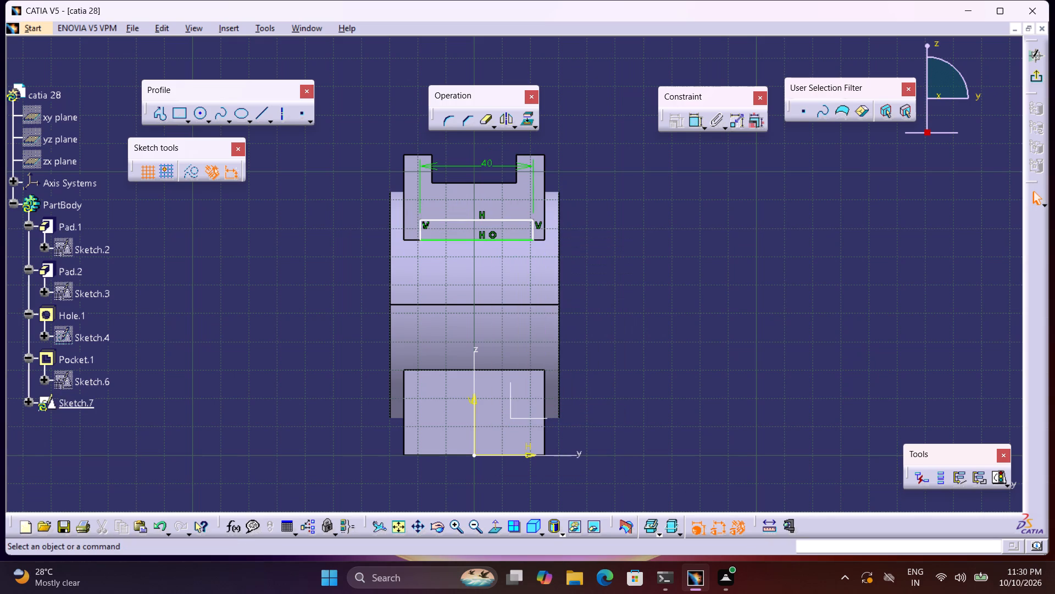
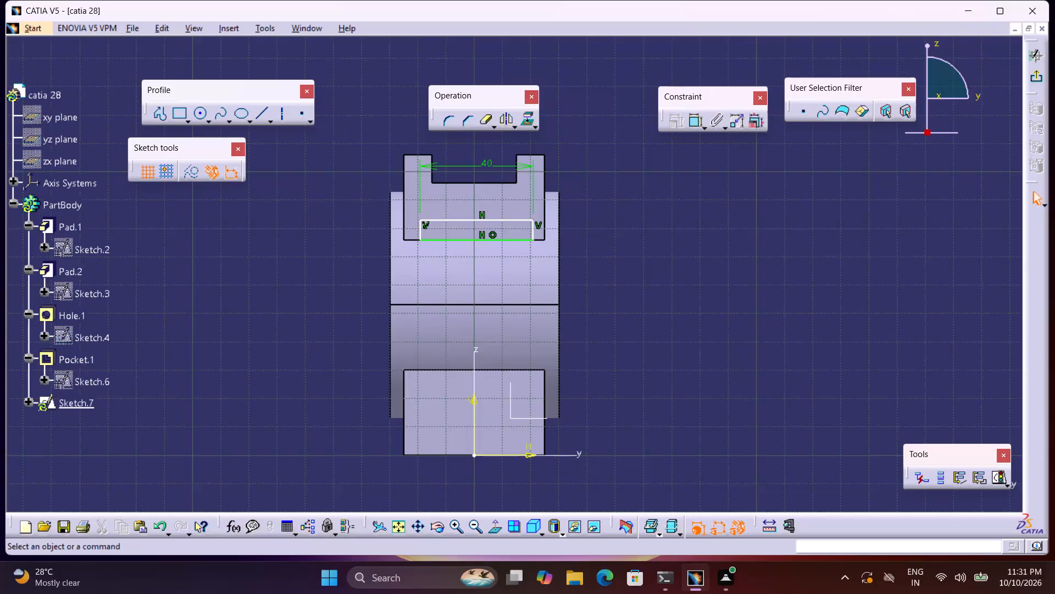
Undo the 40 mm rectangle and the sketch on the upper arm's end face, and return to the part.
key("ctrl+z")
key("ctrl+z")
key("ctrl+z")
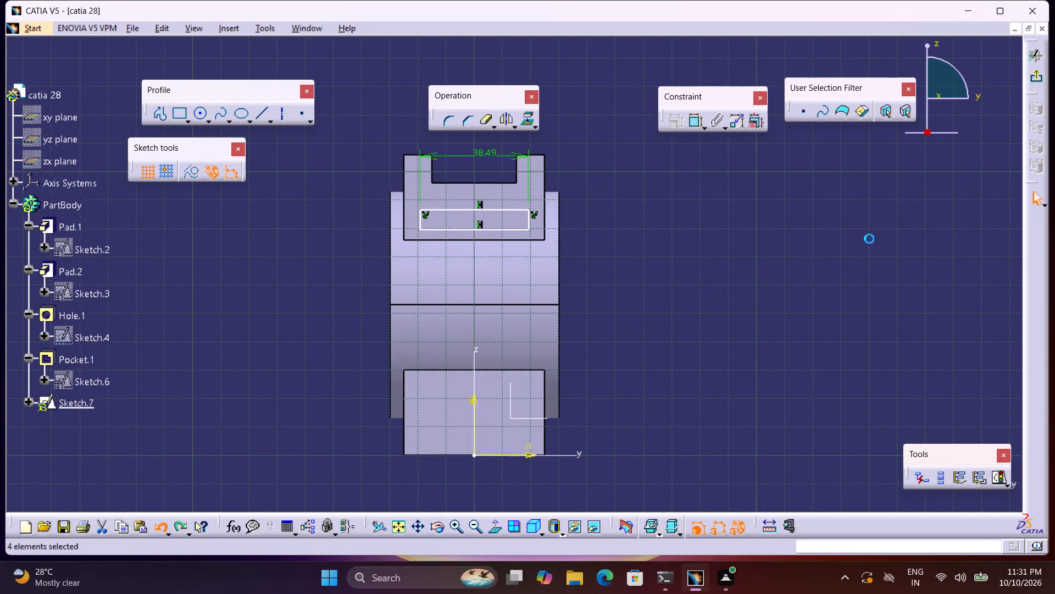
key("ctrl+z")
left_click(1037, 78, "ctrl")
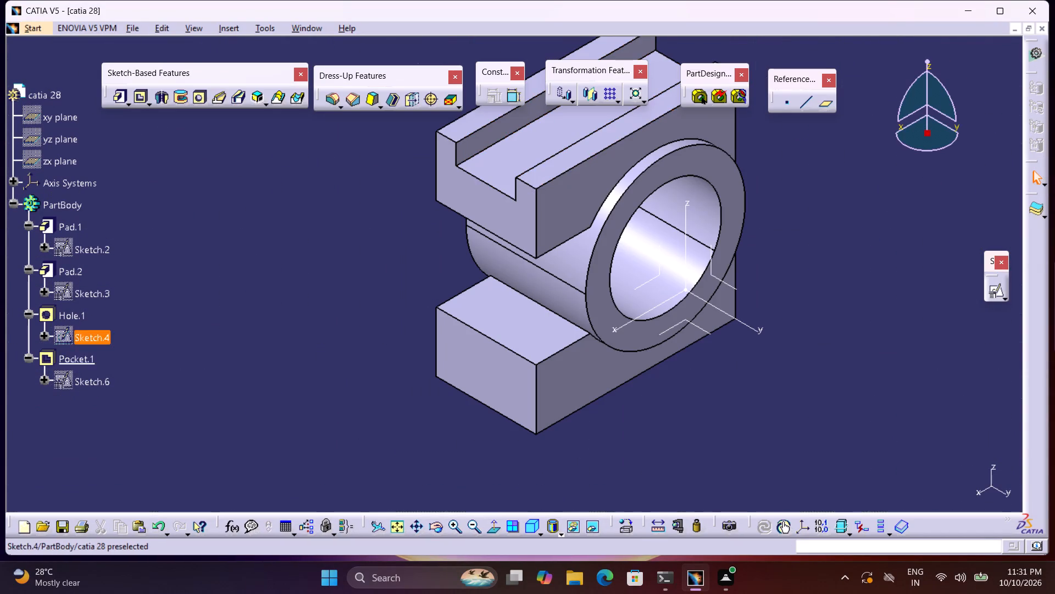
Reopen the slot sketch under Pocket.1 and draw a horizontal line along the cylinder's mid-height edge.
triple_click(93, 376)
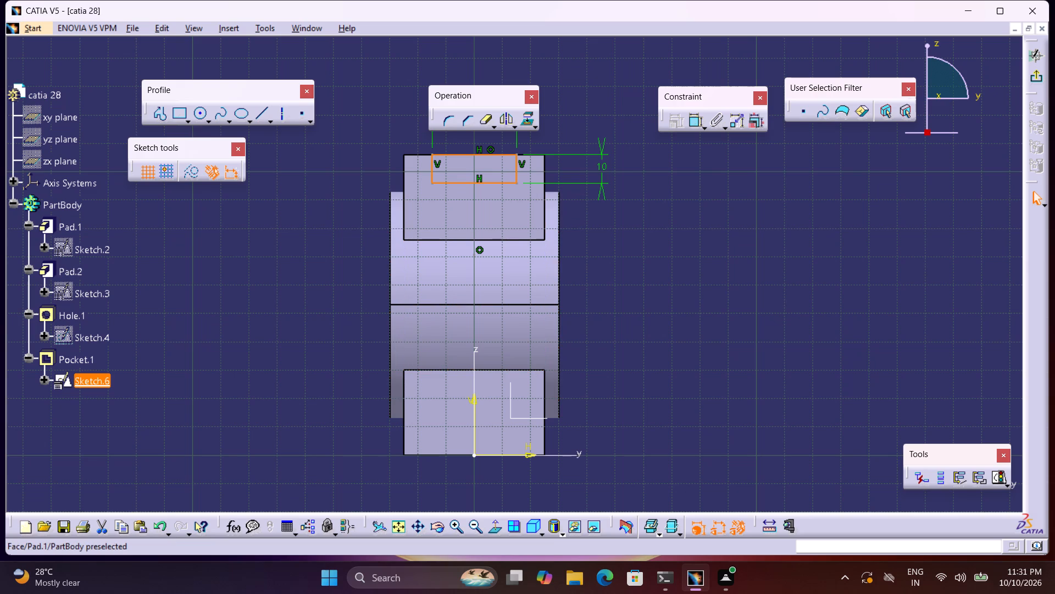
left_click(265, 109)
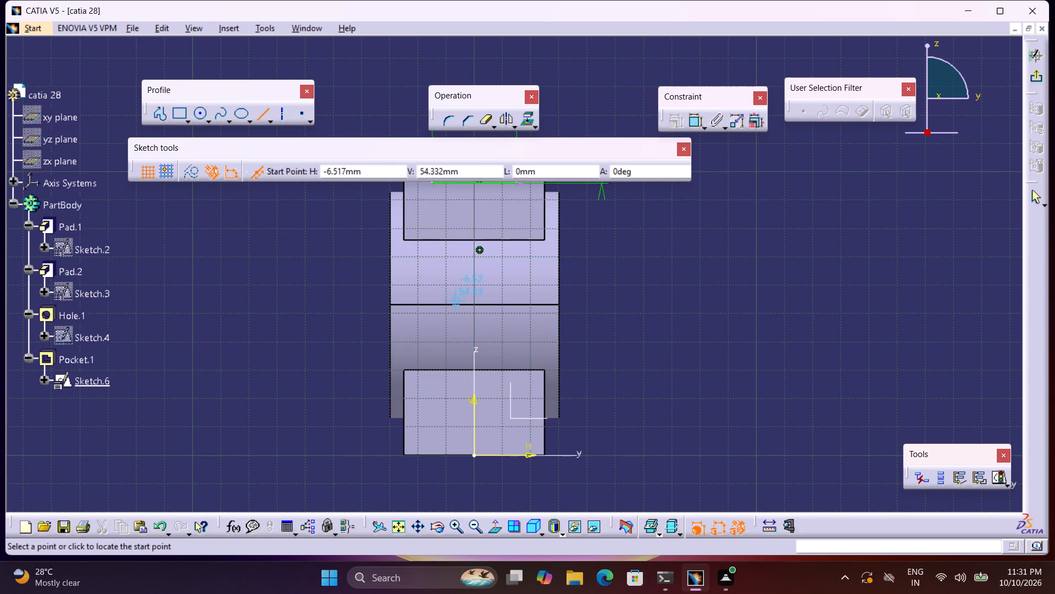
left_click(456, 304)
left_click(510, 305)
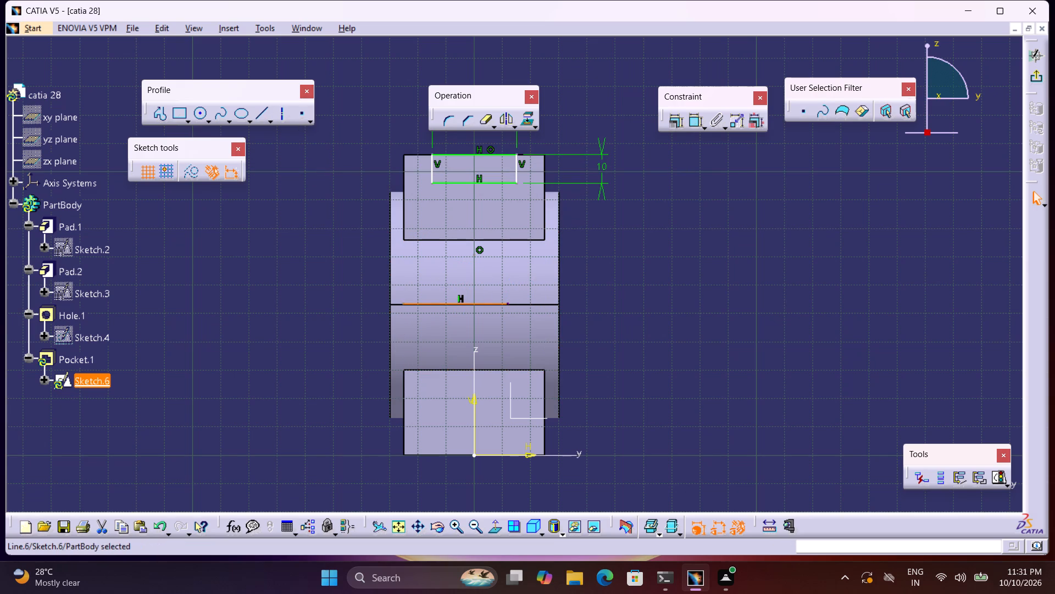
left_click(628, 212)
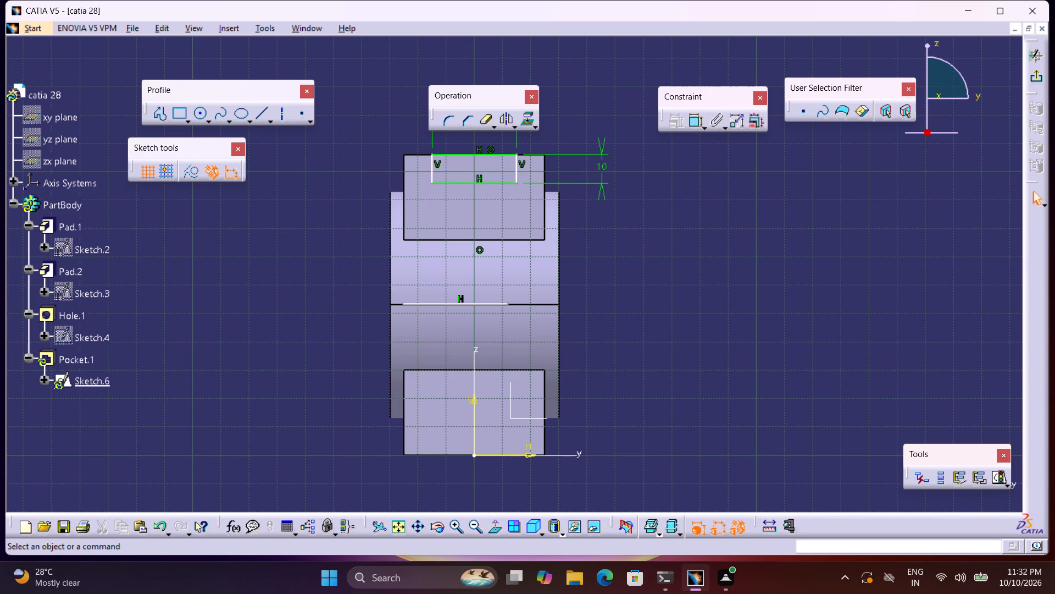
Mirror the slot rectangle about the horizontal line onto the lower arm's end face.
left_click_drag(363, 146, 618, 218)
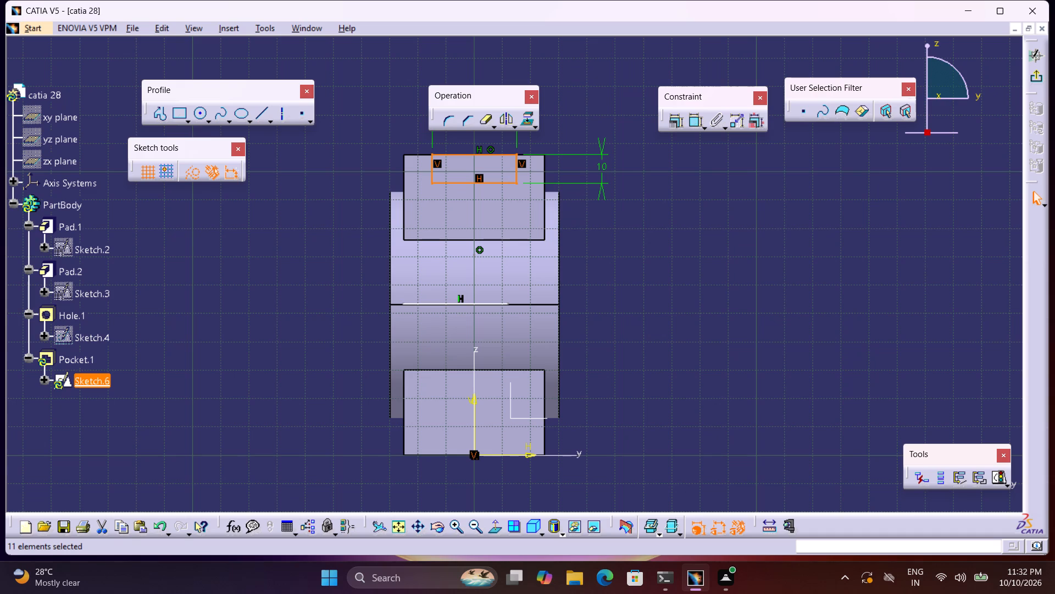
left_click(504, 122)
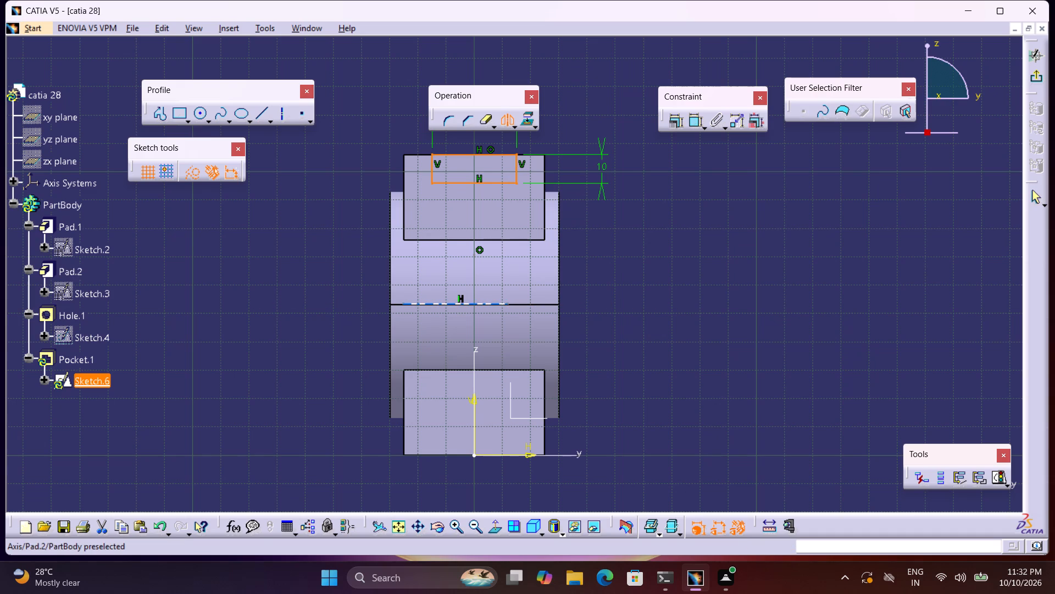
left_click(490, 302)
left_click(638, 263)
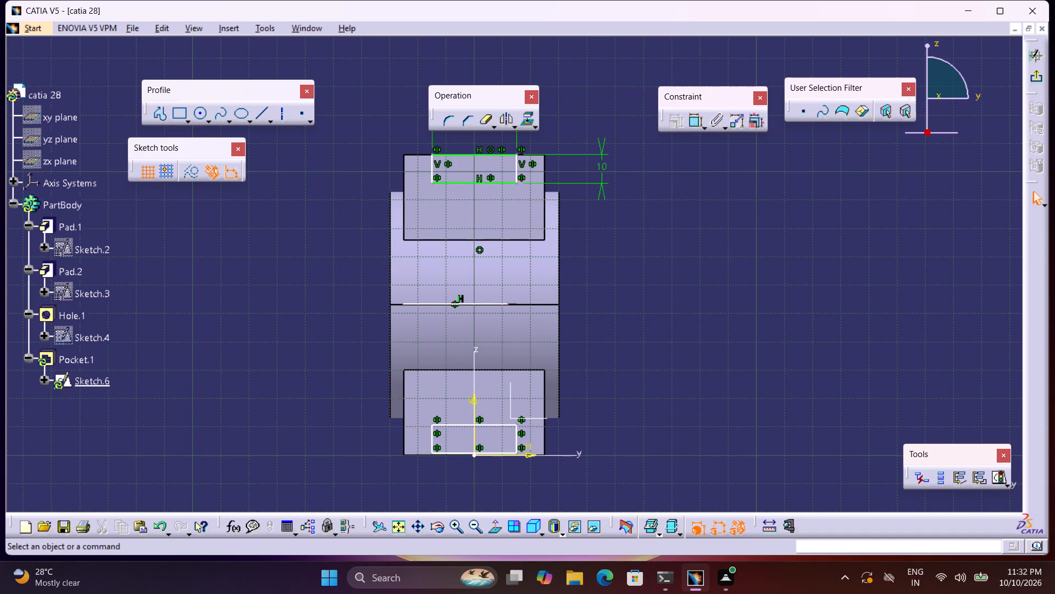
Delete the horizontal line used as the mirror axis.
left_click(492, 305)
key("Delete")
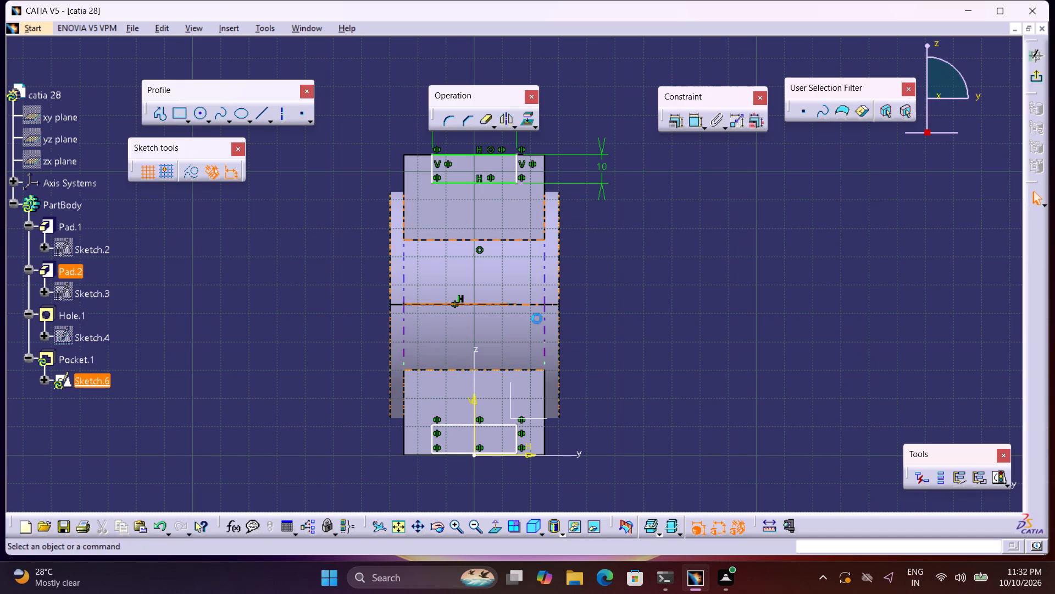
Constrain the mirrored rectangle's bottom side to be coincident with the lower edge of the lower arm's end face.
left_click(693, 131)
double_click(692, 126)
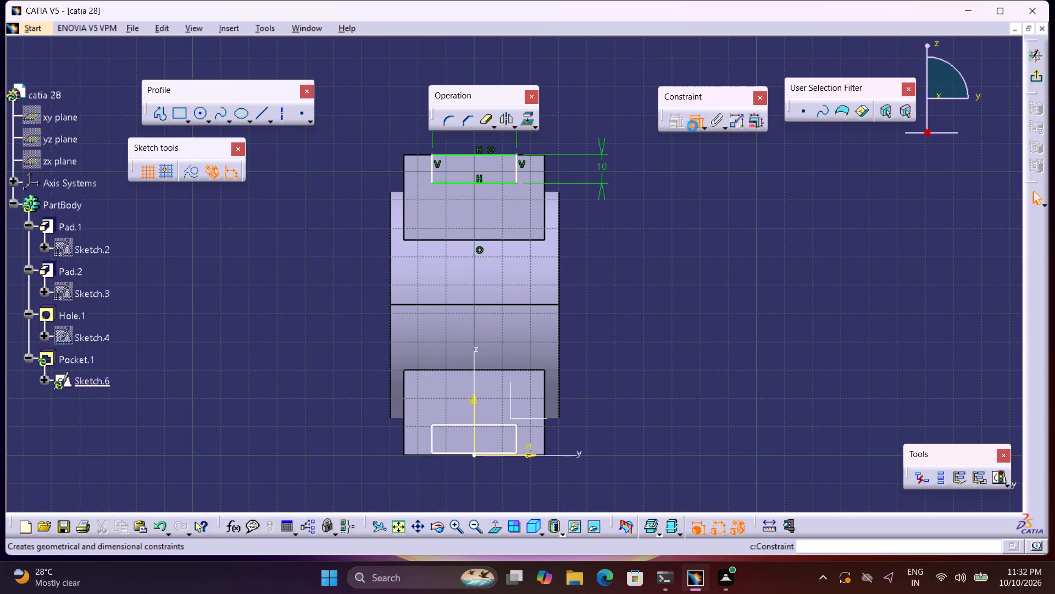
middle_click_drag(665, 289, 649, 176)
scroll(648, 214, "down", 1)
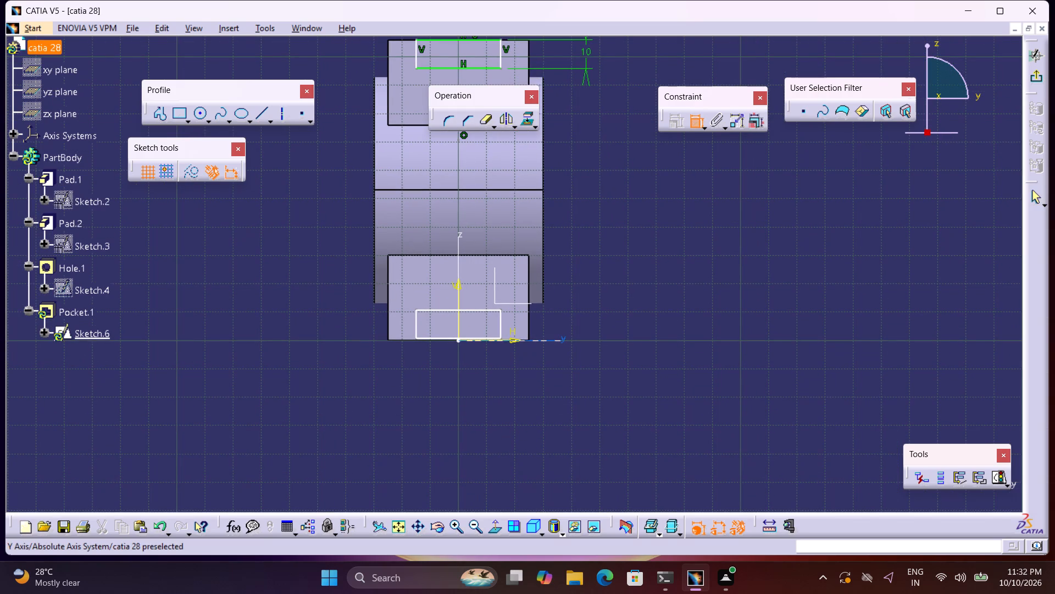
left_click(487, 336)
left_click(489, 340)
right_click(489, 340)
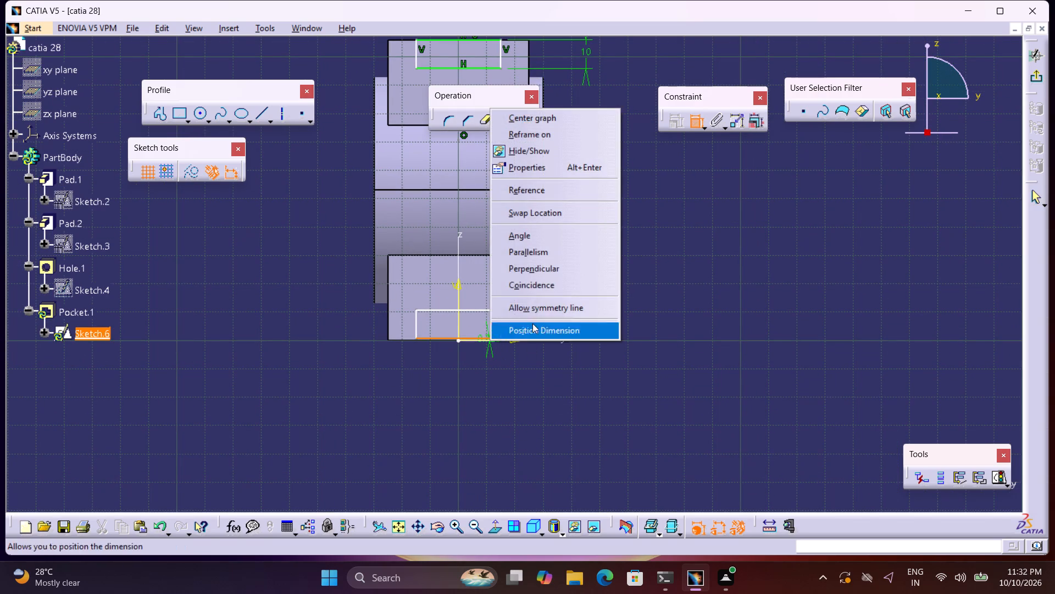
left_click(542, 285)
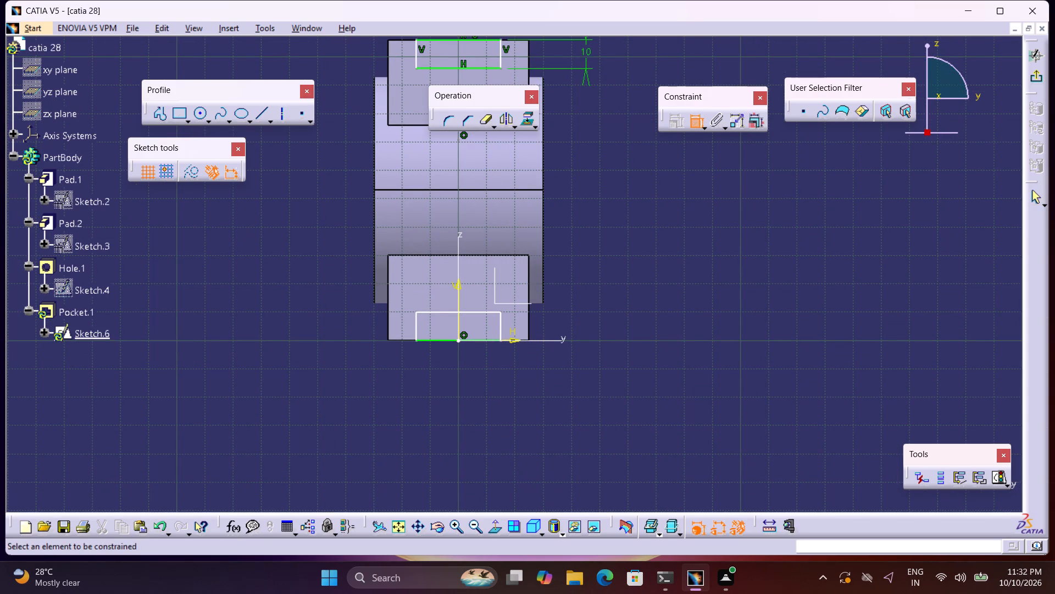
Dimension the height and the width of the mirrored rectangle on the lower arm.
left_click(502, 326)
left_click(578, 327)
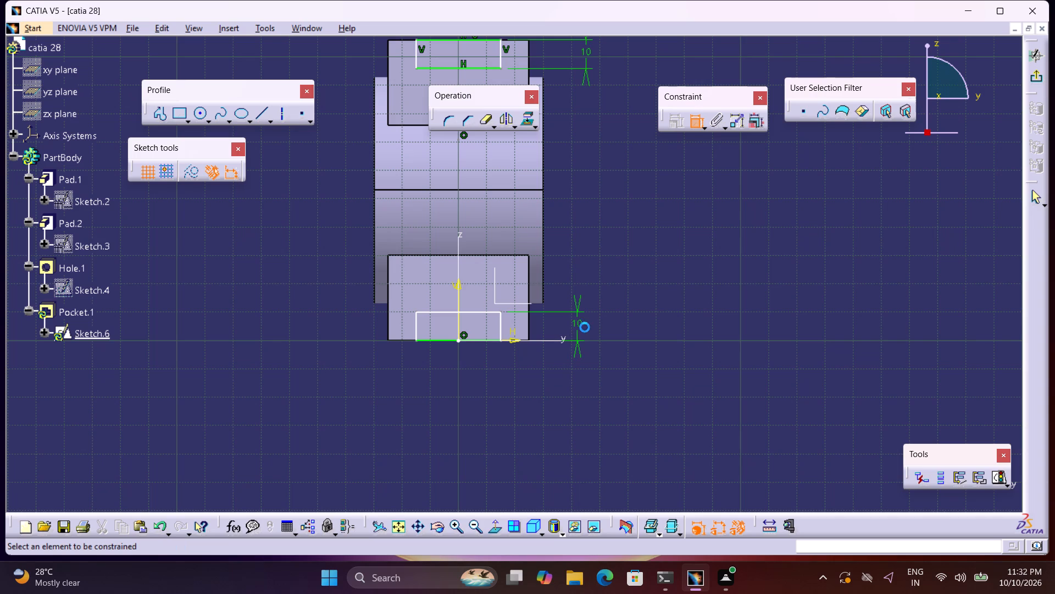
double_click(585, 327)
middle_click_drag(636, 345, 651, 394)
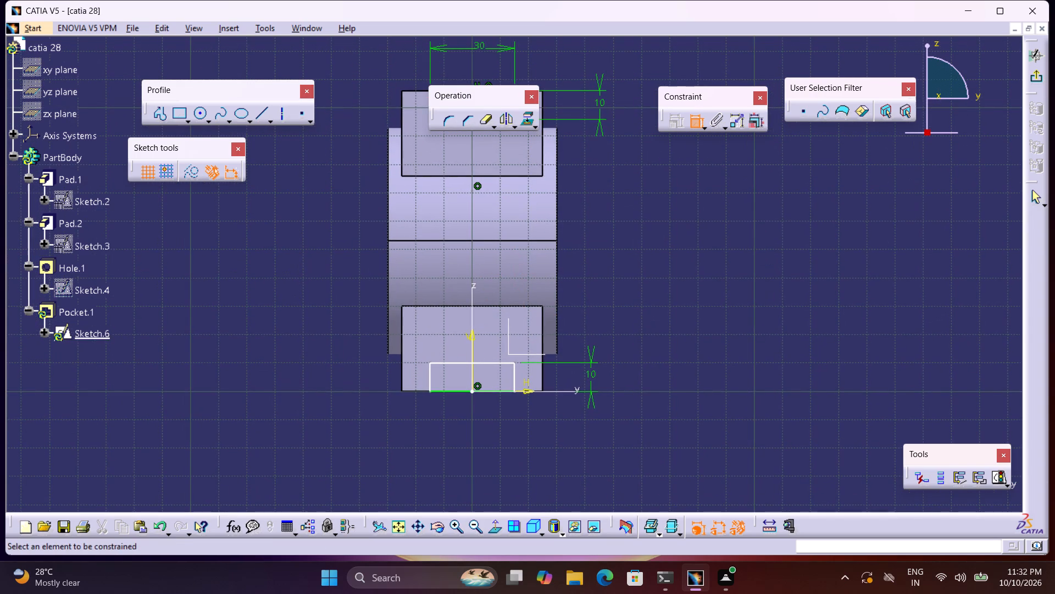
left_click(510, 364)
left_click(493, 415)
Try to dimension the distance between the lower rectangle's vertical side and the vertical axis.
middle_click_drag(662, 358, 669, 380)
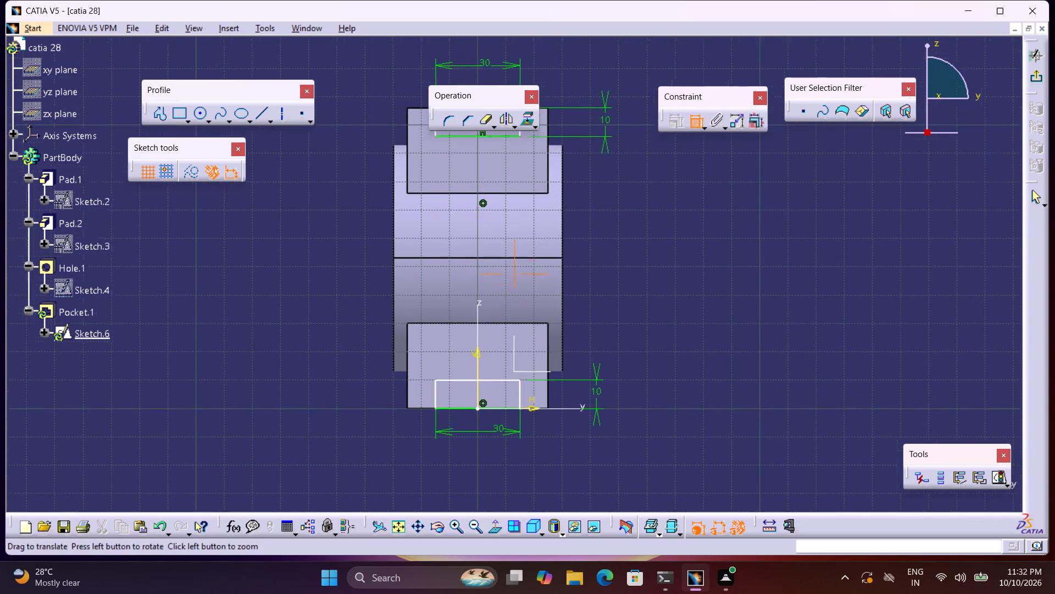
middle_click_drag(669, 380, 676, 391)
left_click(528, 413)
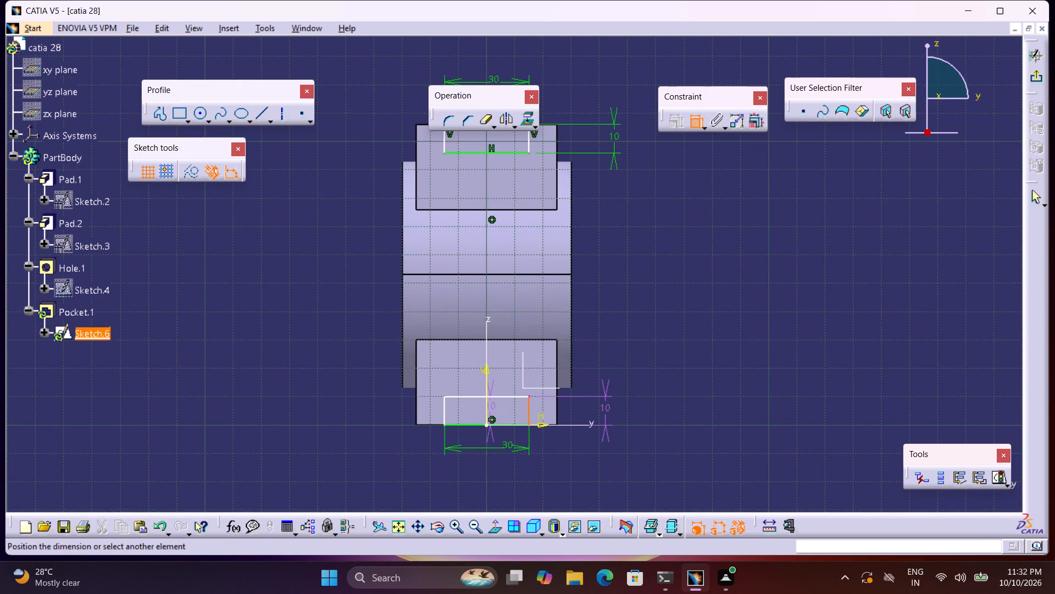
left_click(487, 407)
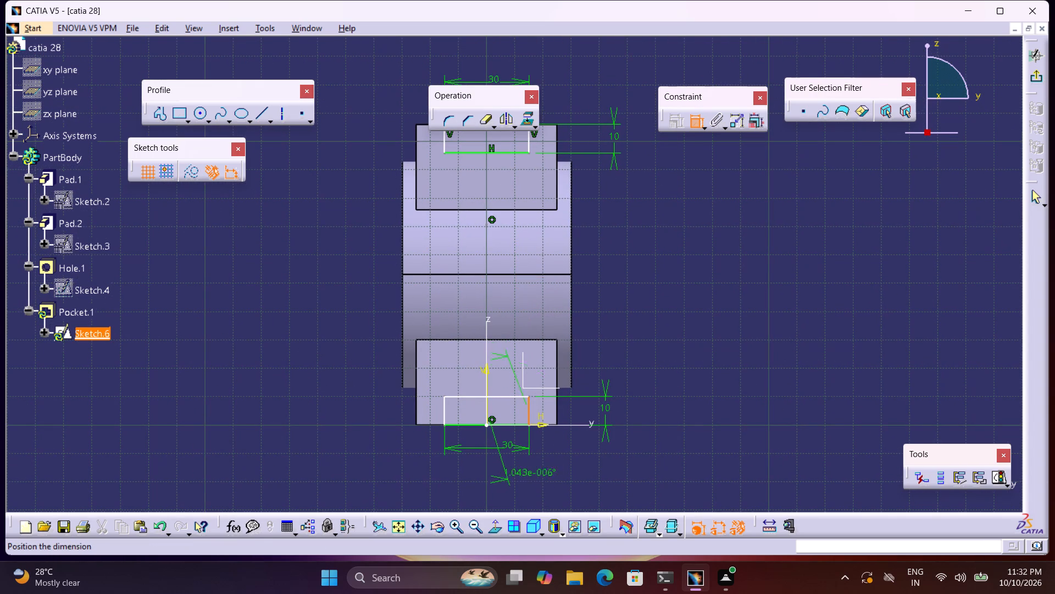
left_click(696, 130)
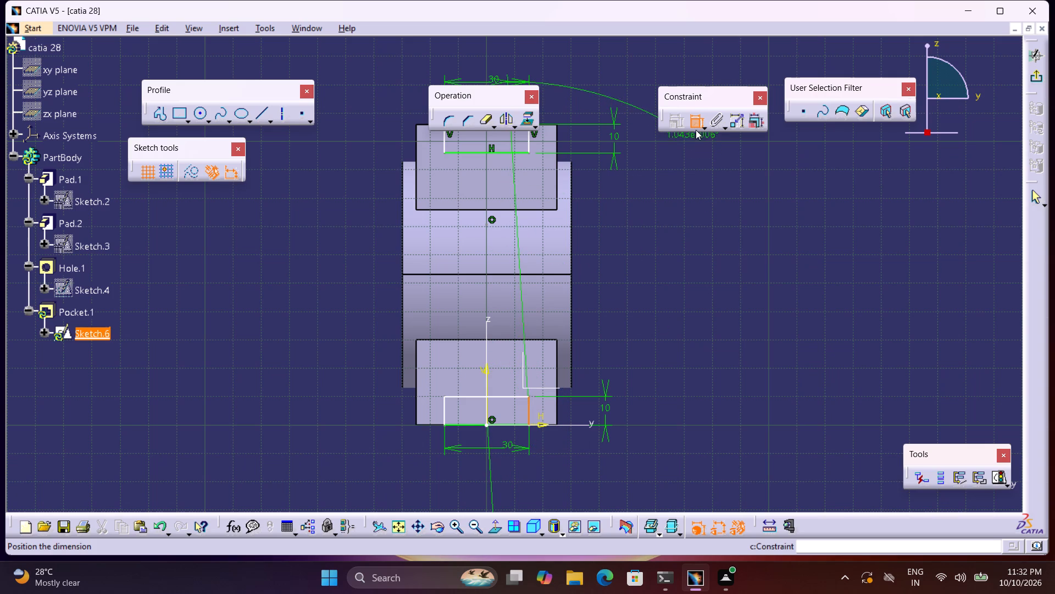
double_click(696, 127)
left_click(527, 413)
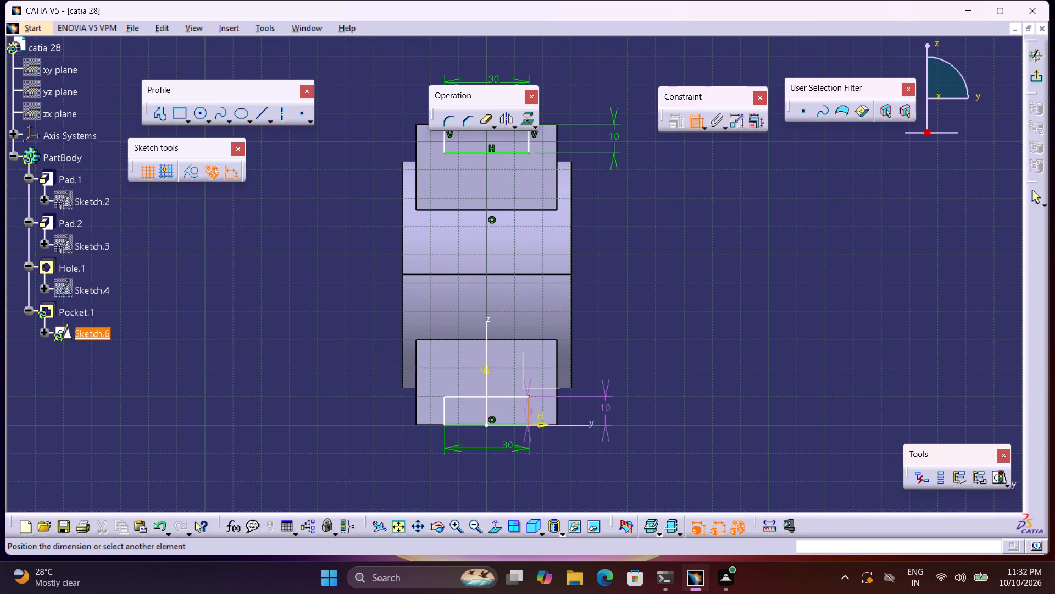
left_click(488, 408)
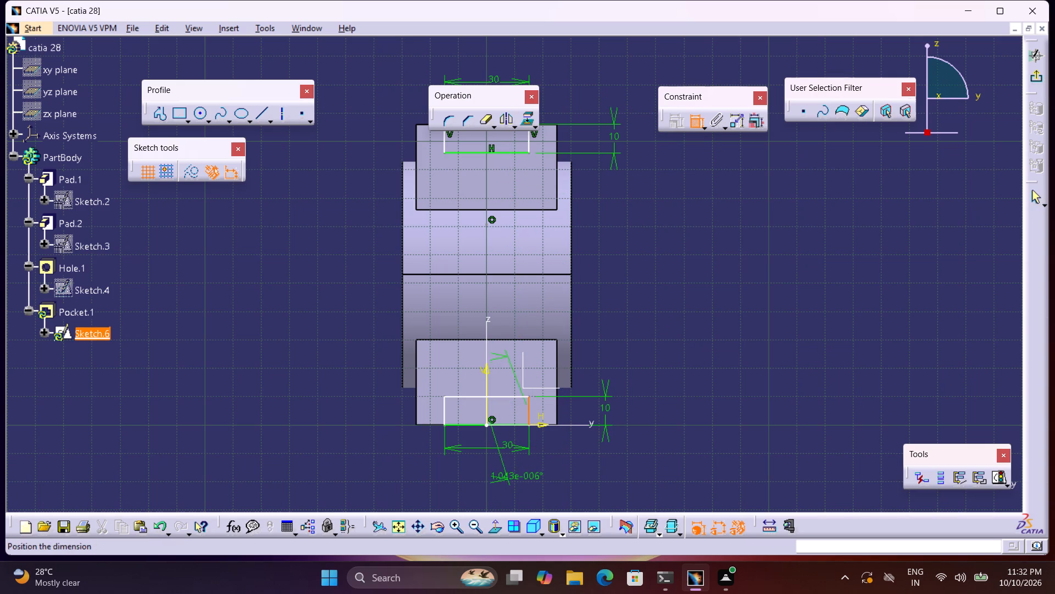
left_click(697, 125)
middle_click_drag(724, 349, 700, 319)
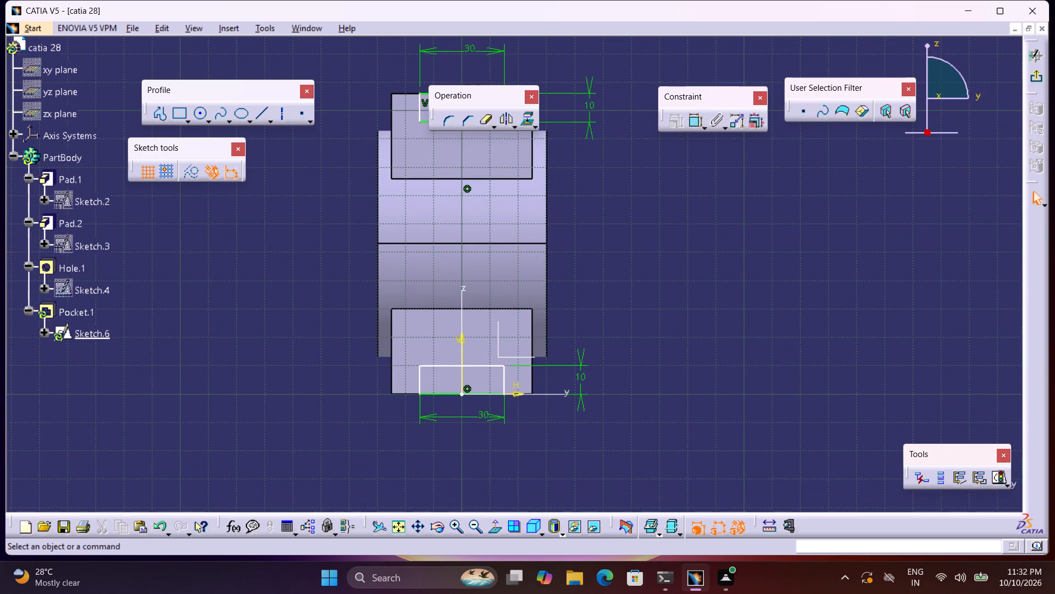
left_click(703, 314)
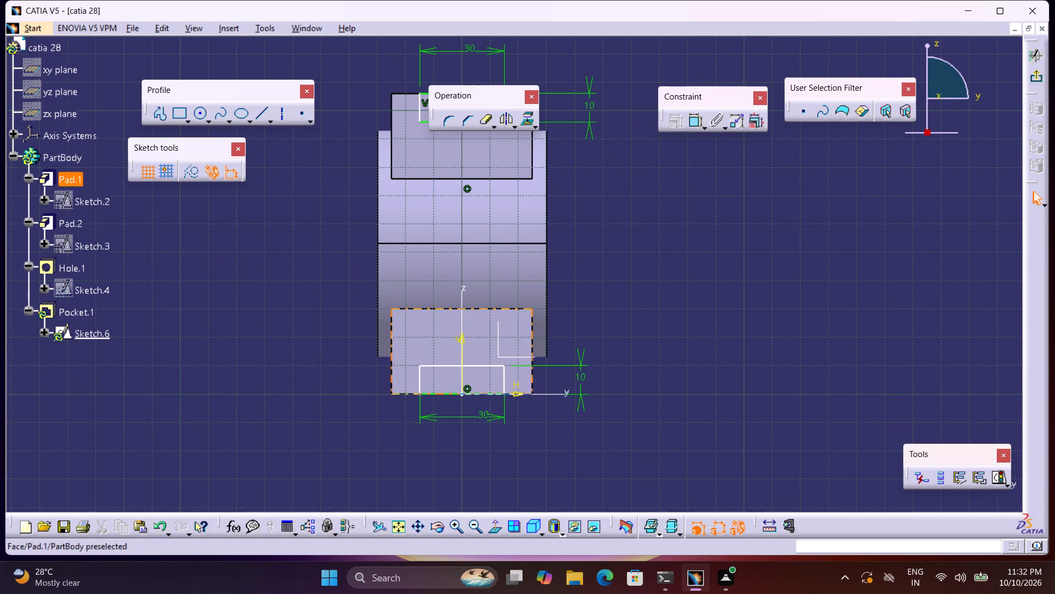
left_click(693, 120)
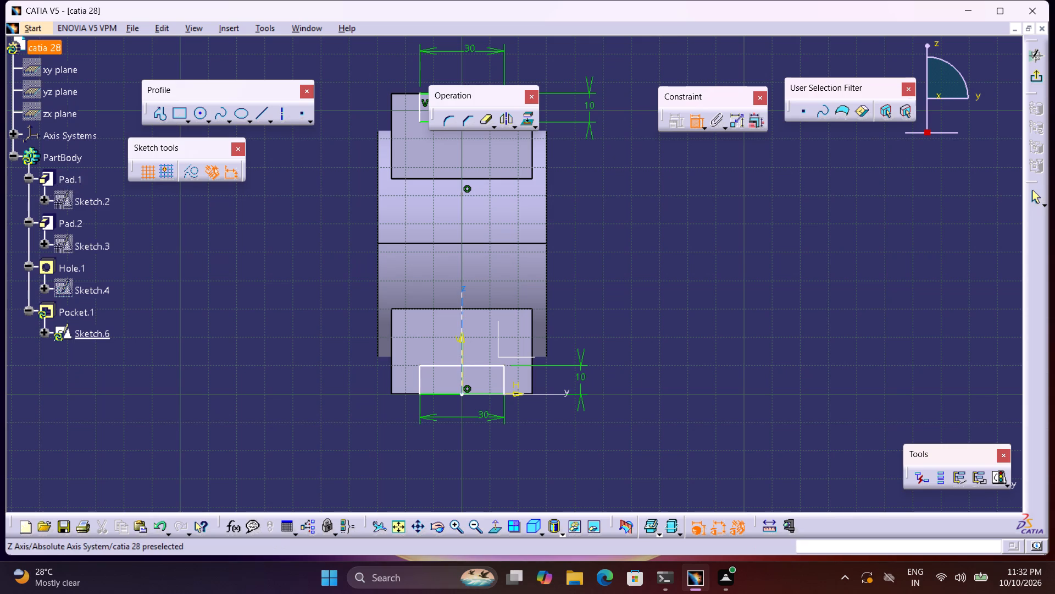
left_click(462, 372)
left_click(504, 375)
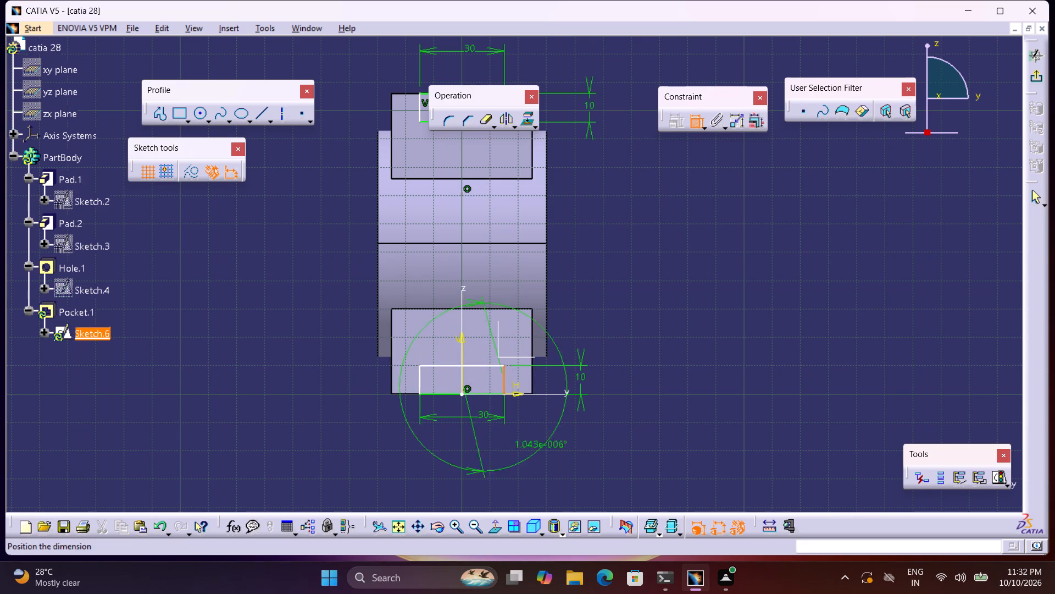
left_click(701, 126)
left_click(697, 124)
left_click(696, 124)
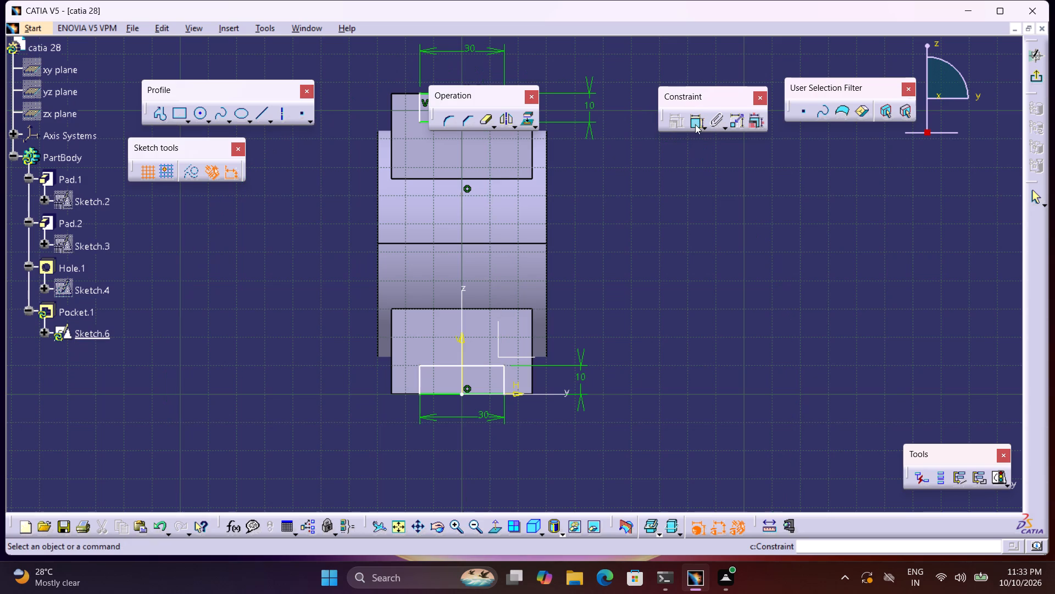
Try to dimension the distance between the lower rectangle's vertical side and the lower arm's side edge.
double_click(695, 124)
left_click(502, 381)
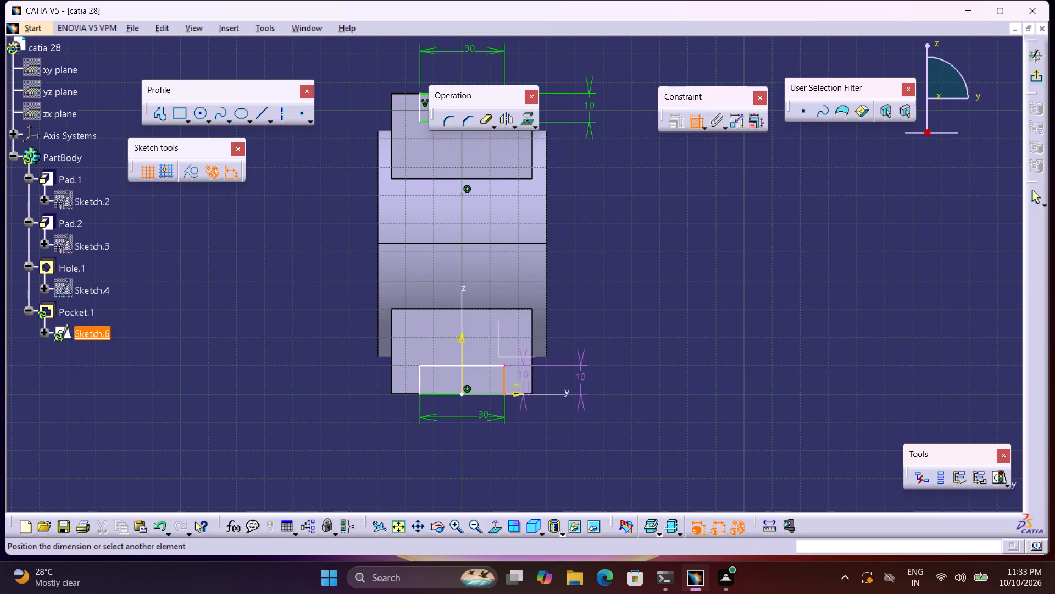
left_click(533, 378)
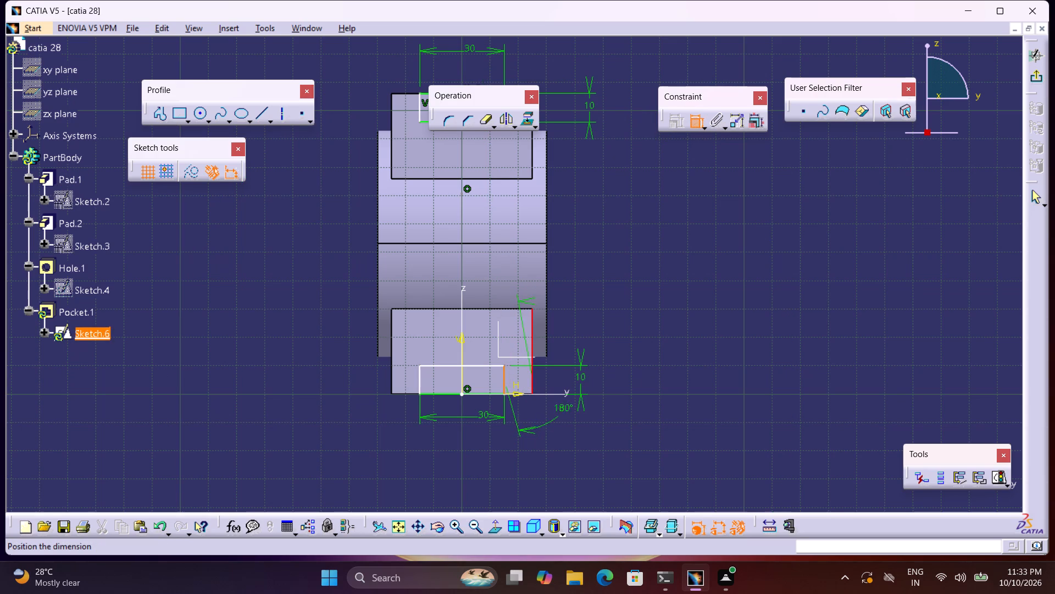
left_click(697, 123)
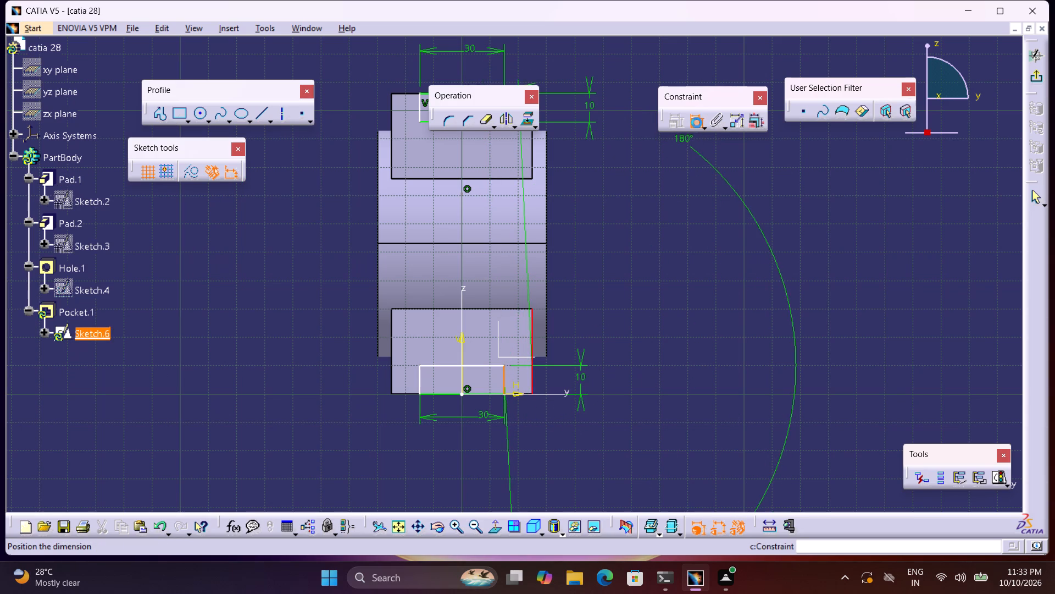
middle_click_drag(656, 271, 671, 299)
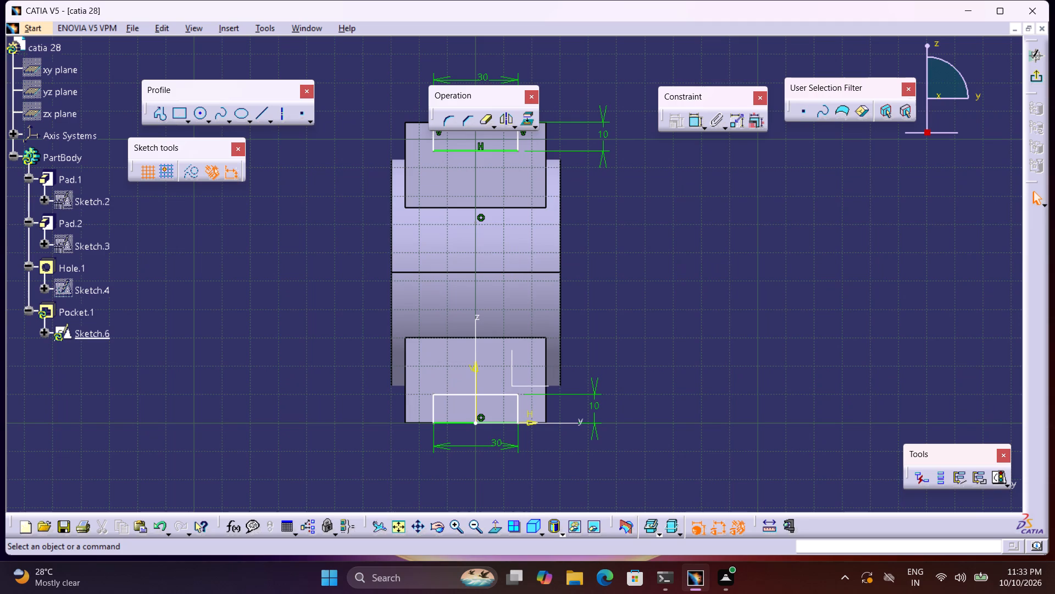
Exit the sketch to update Pocket.1 with the slot in the lower arm's underside.
left_click(1032, 80)
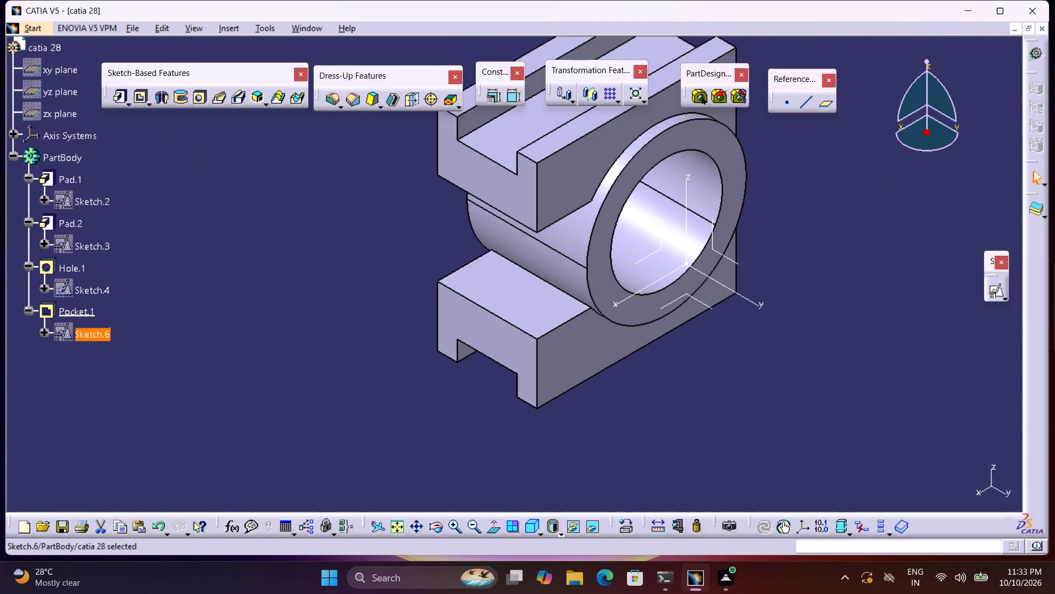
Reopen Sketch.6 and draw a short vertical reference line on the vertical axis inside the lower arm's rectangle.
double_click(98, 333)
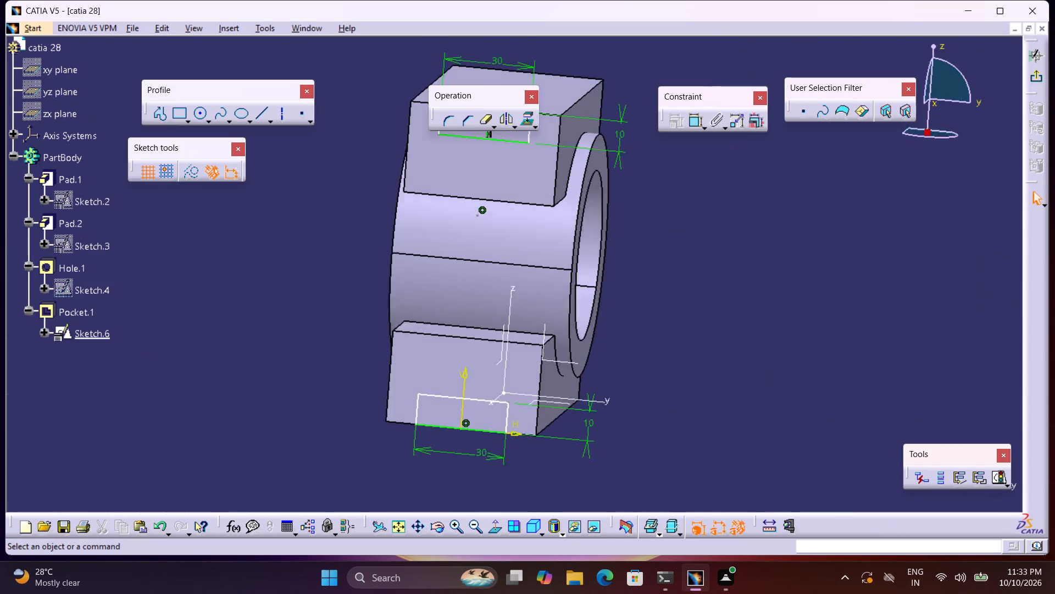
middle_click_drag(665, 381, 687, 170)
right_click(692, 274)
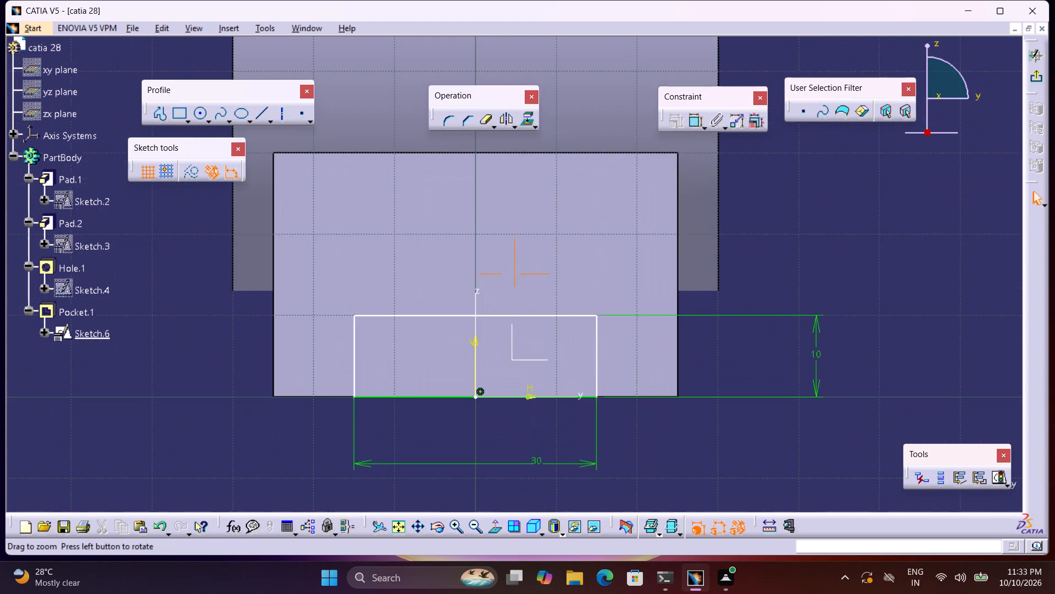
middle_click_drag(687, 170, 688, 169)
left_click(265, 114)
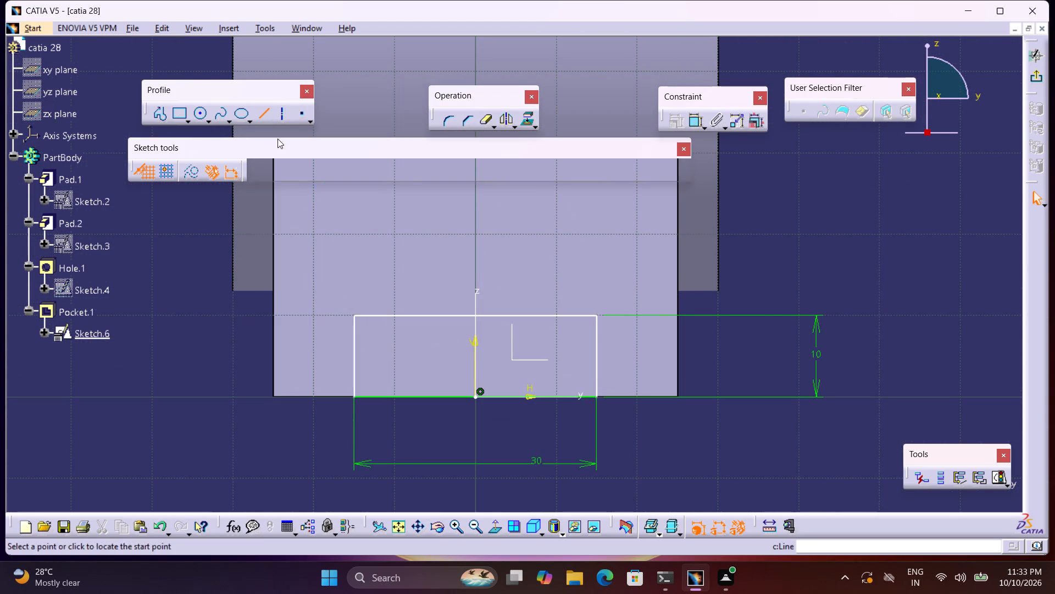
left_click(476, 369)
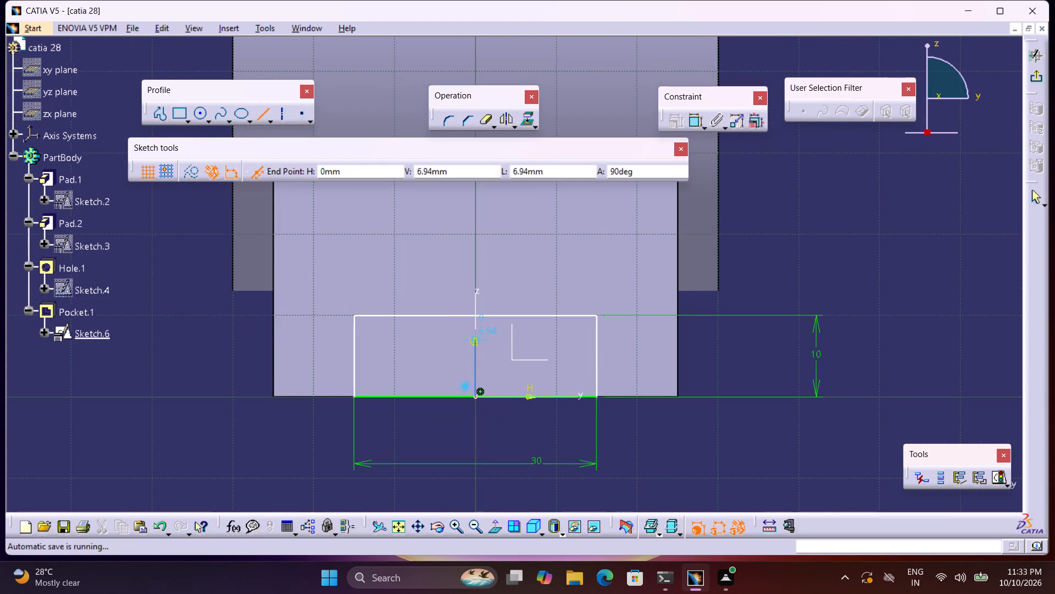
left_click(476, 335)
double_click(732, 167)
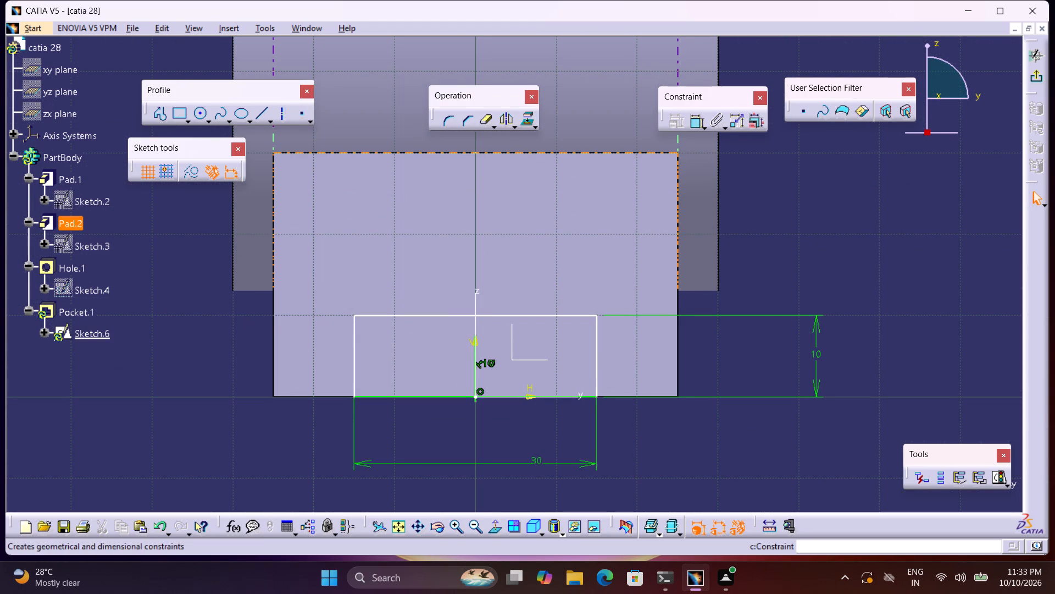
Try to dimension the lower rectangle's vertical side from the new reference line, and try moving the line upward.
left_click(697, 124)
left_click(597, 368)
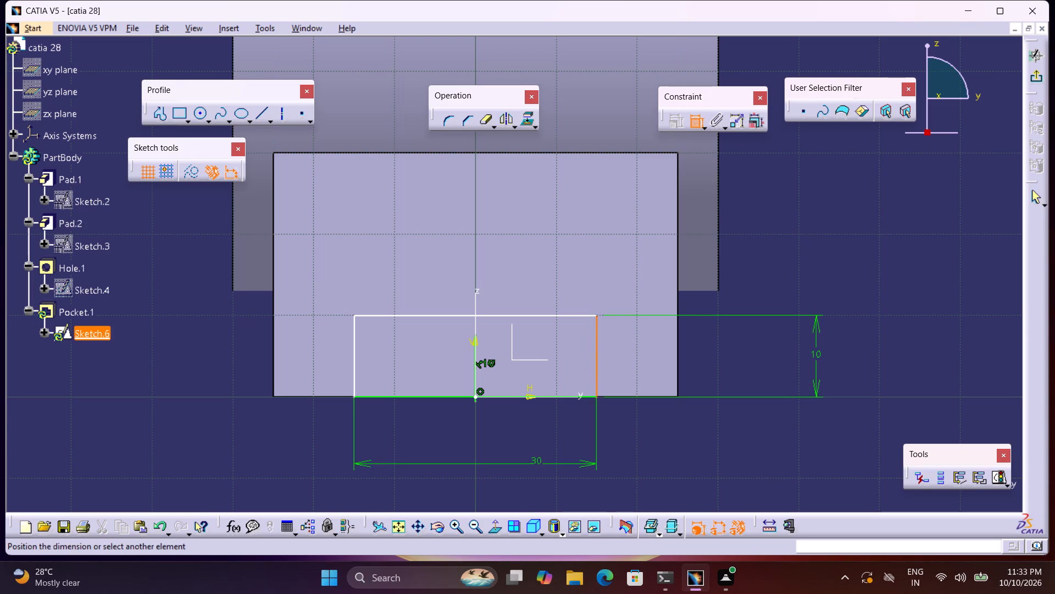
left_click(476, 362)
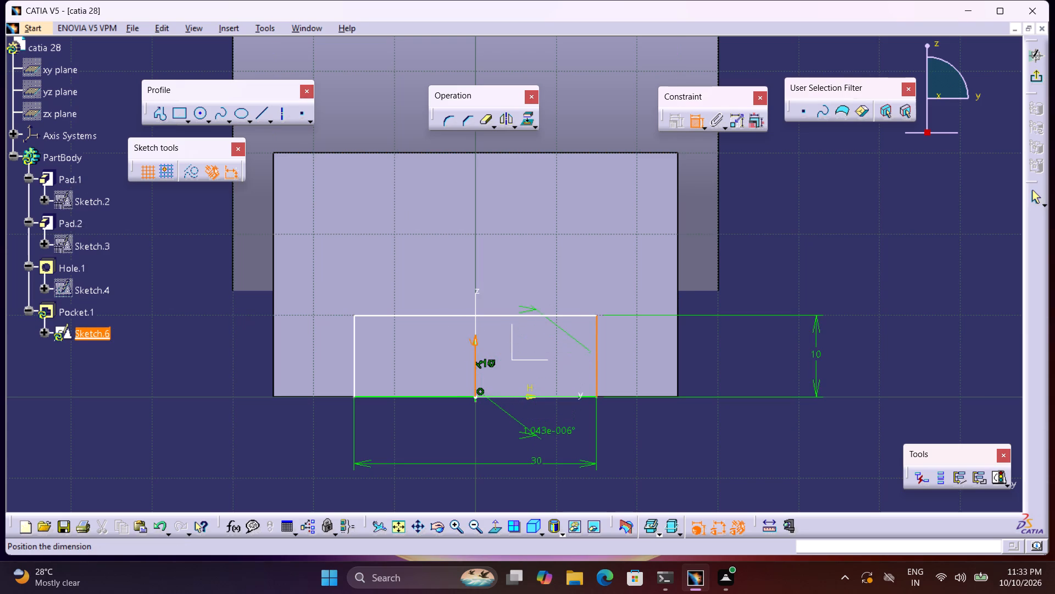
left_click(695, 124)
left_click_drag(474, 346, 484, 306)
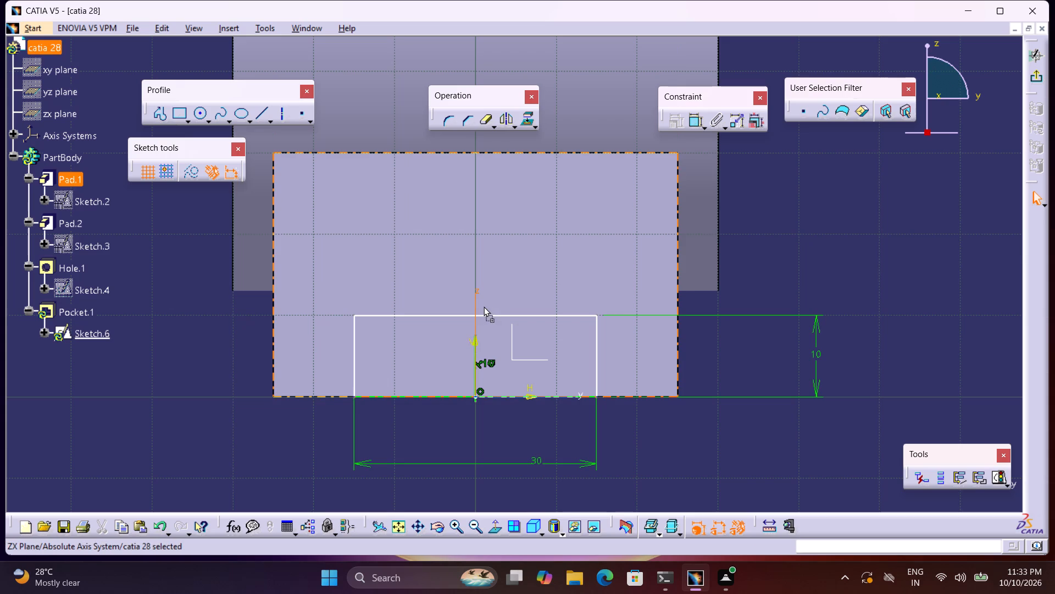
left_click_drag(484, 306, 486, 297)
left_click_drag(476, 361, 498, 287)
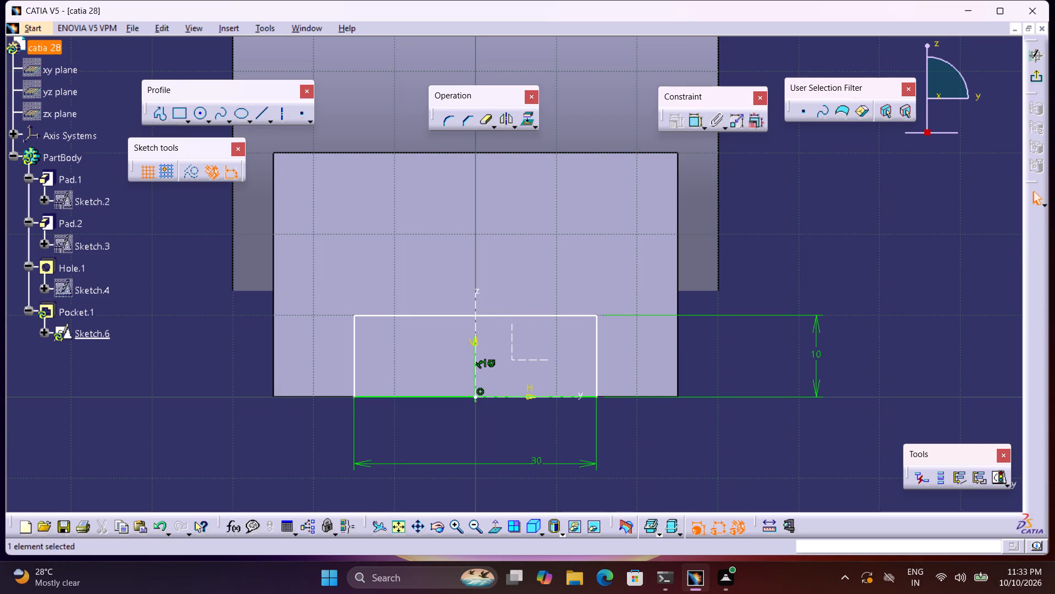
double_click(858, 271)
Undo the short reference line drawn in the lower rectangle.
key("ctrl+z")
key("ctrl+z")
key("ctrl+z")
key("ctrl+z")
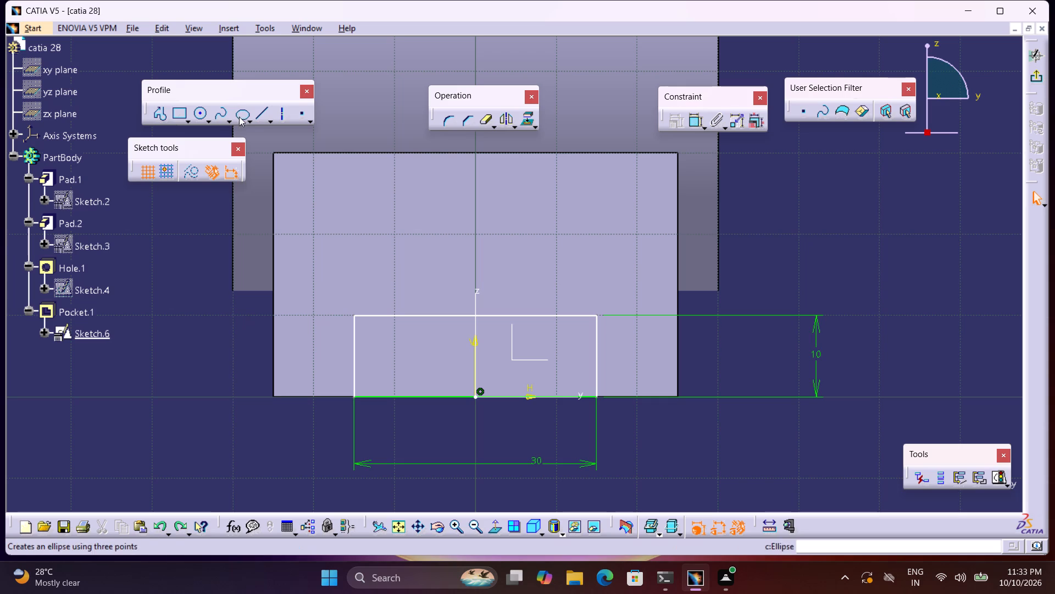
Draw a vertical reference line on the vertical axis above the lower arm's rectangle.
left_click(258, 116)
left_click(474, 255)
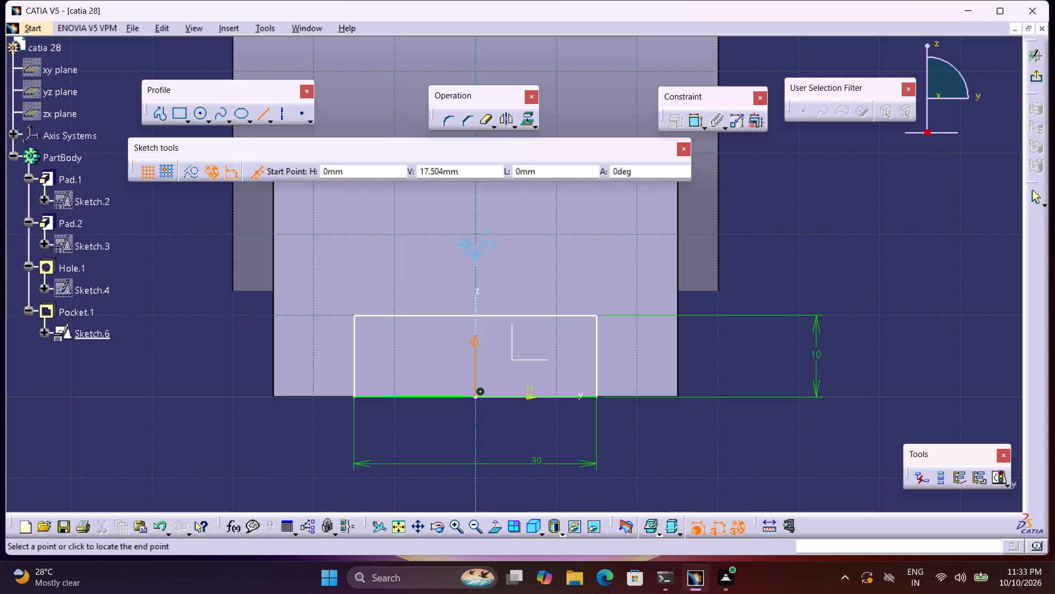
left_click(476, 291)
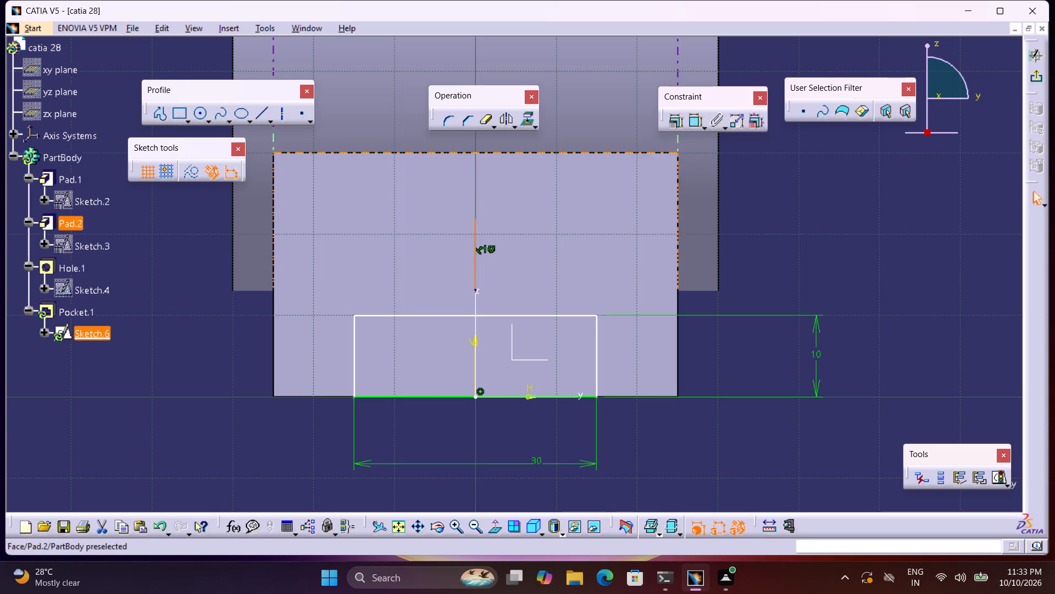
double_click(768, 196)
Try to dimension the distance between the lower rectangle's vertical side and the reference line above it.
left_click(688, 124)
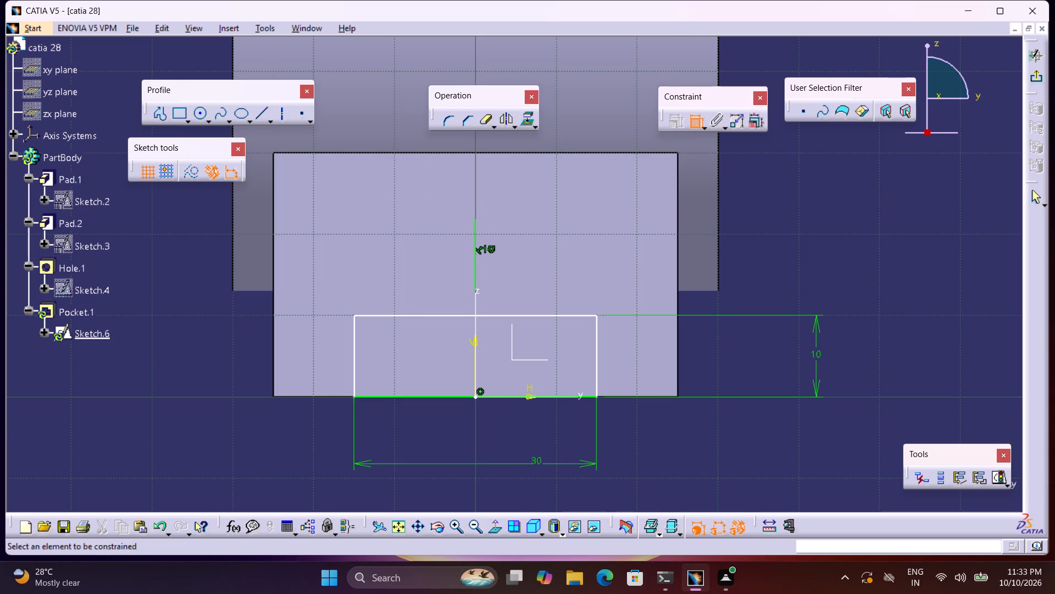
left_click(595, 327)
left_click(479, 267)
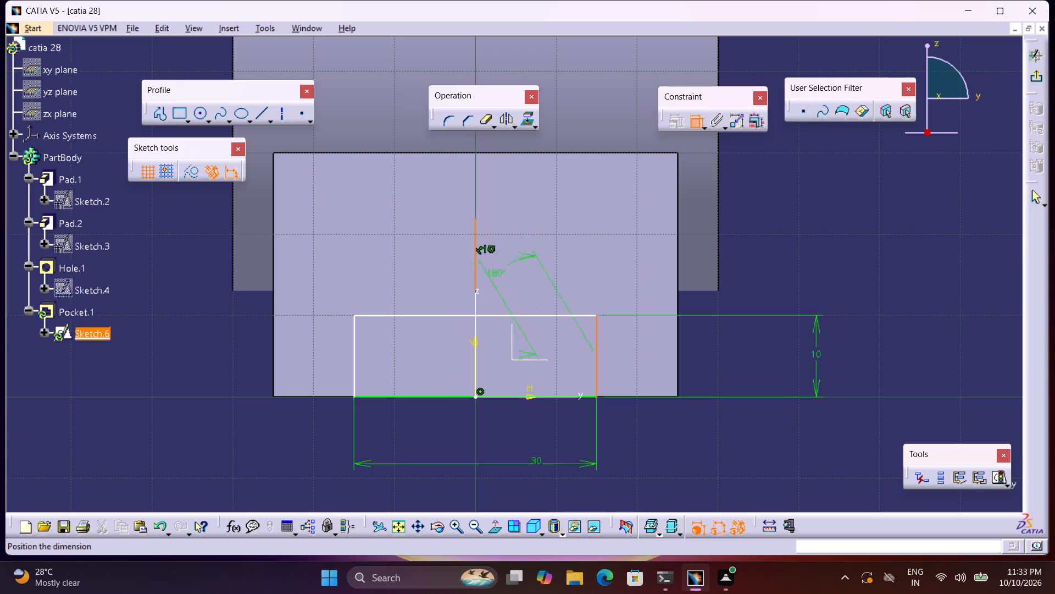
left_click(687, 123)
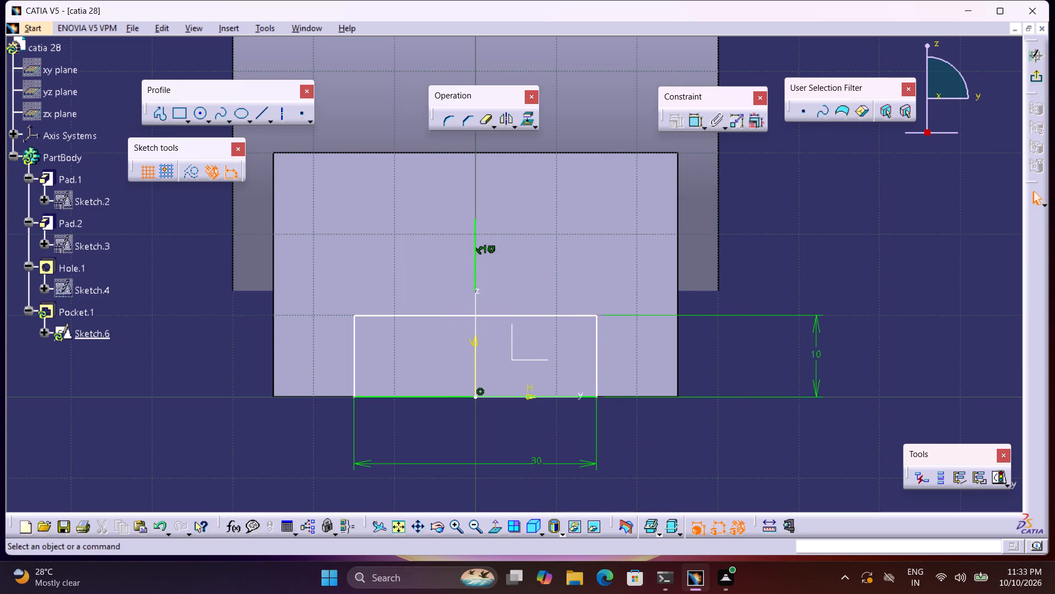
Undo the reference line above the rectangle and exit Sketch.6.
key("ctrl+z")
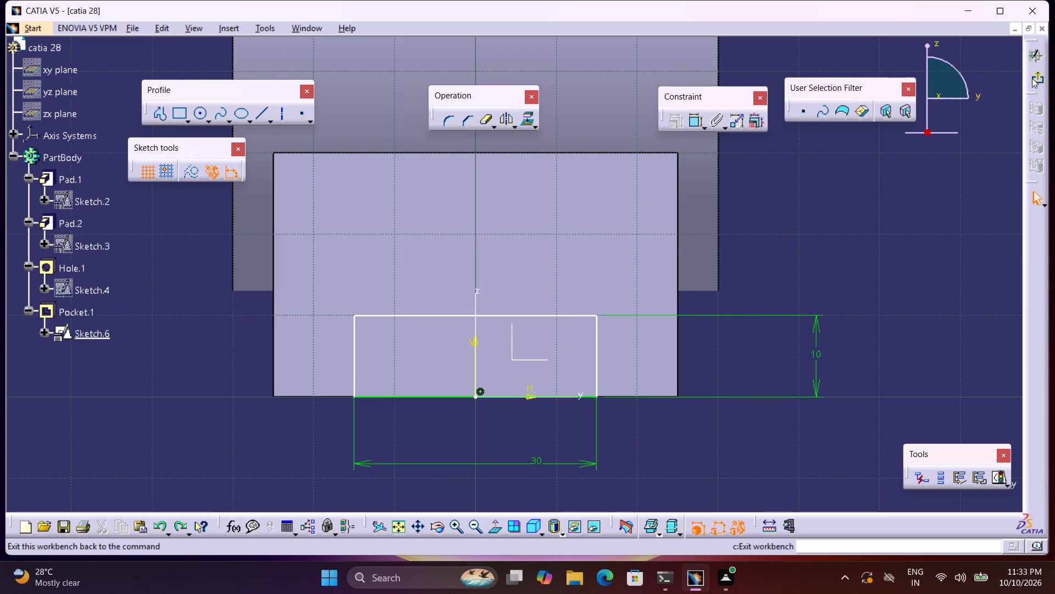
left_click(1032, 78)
Create a positioned sketch on the slotted end face of the upper arm.
middle_click_drag(876, 226, 878, 258)
right_click(876, 225)
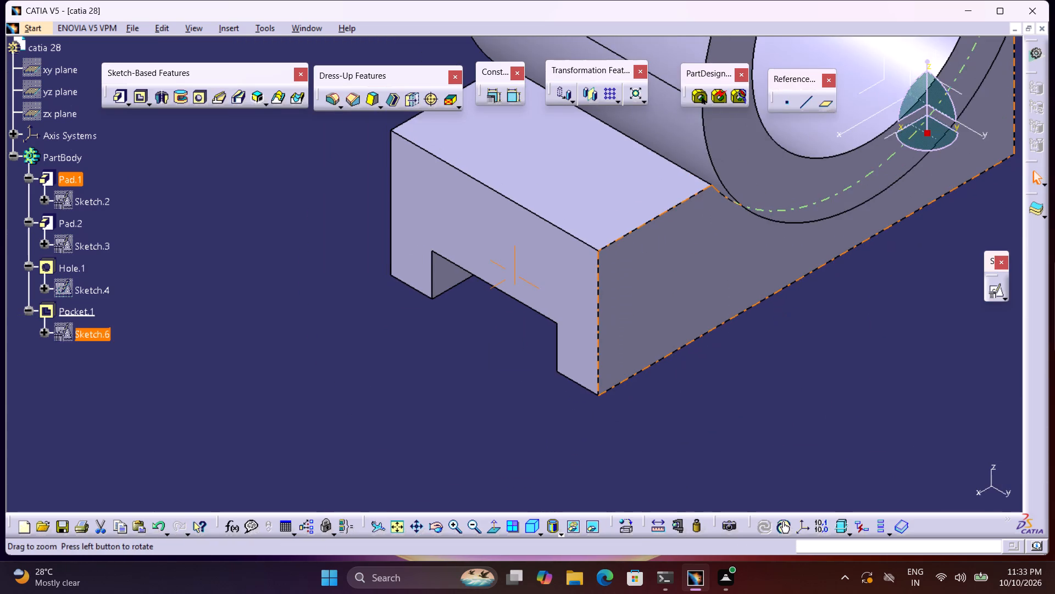
middle_click_drag(854, 237, 762, 382)
right_click_drag(774, 323, 774, 329)
middle_click_drag(630, 289, 645, 340)
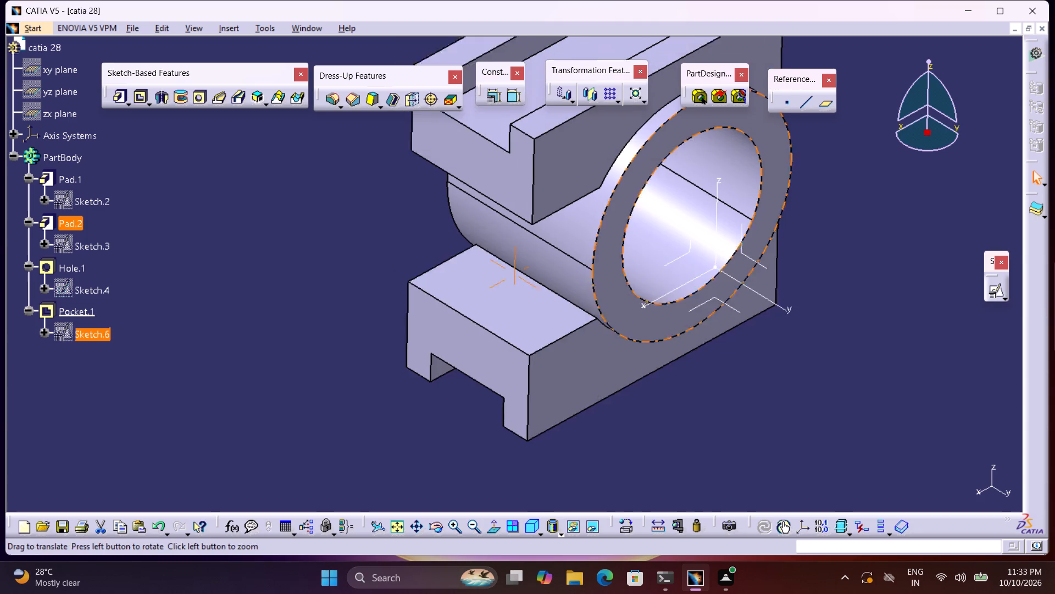
middle_click_drag(645, 340, 654, 386)
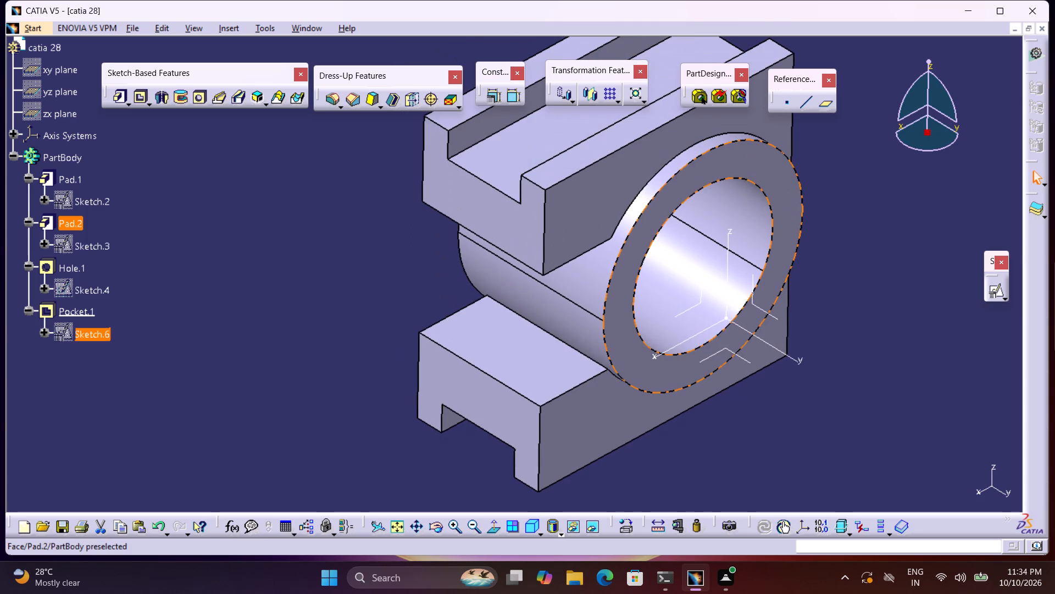
left_click(532, 227)
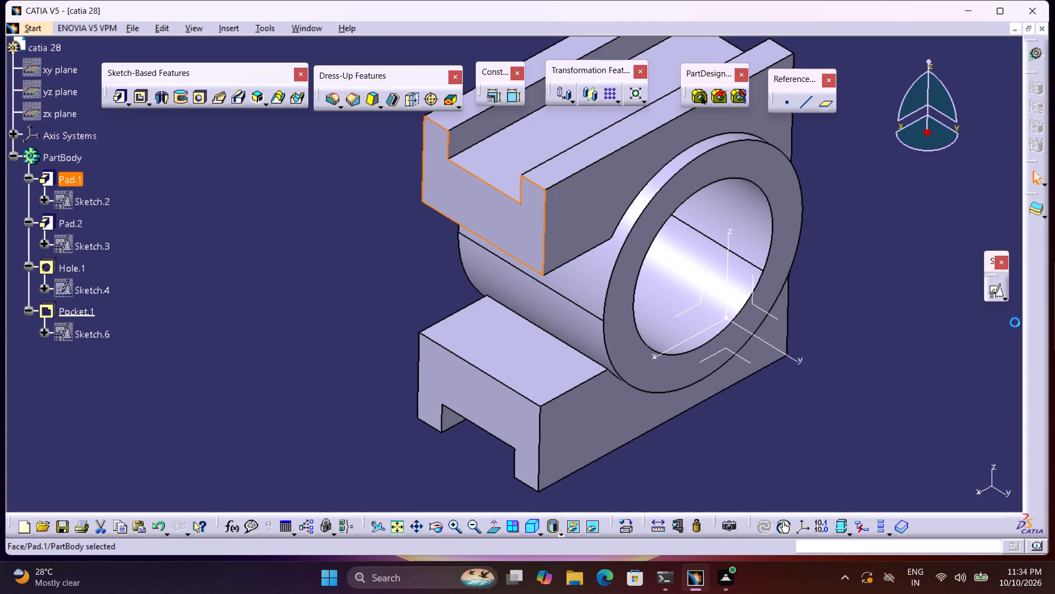
left_click(1002, 295)
double_click(998, 298)
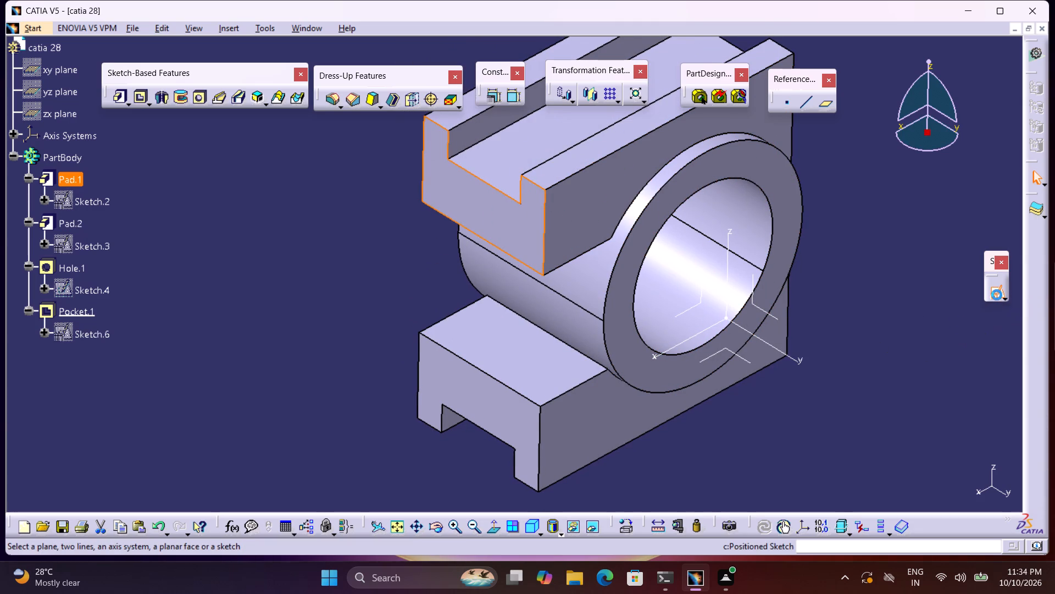
left_click(935, 497)
left_click(932, 492)
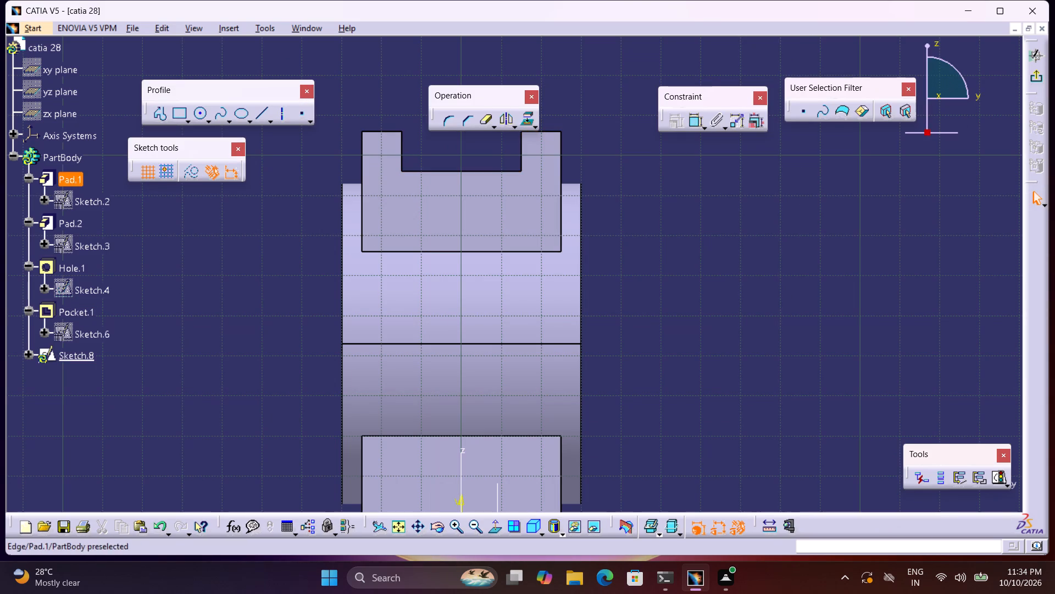
Sketch a rectangle about 30 by 6 mm on the upper arm's end face, below the existing slot.
left_click(174, 107)
left_click(403, 208)
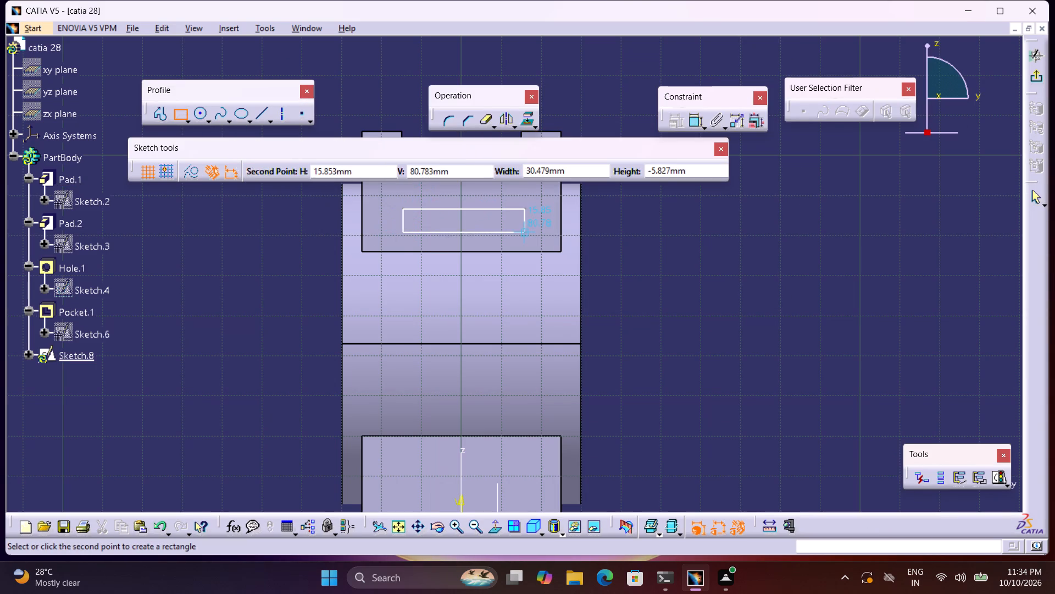
left_click(526, 233)
Dimension the new rectangle's height and set it to 10 mm.
left_click(697, 123)
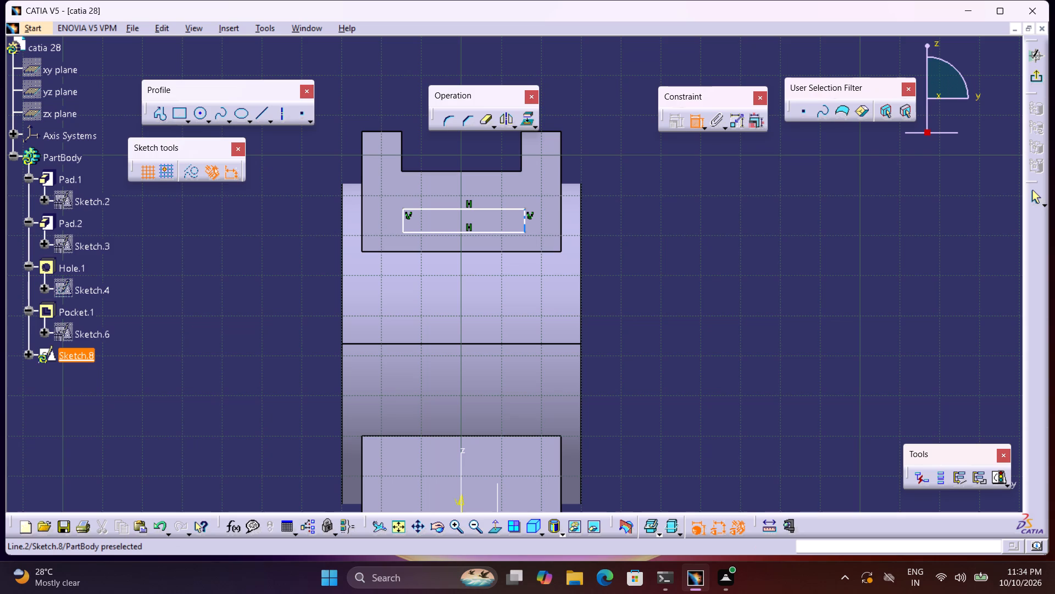
left_click(524, 219)
left_click(624, 222)
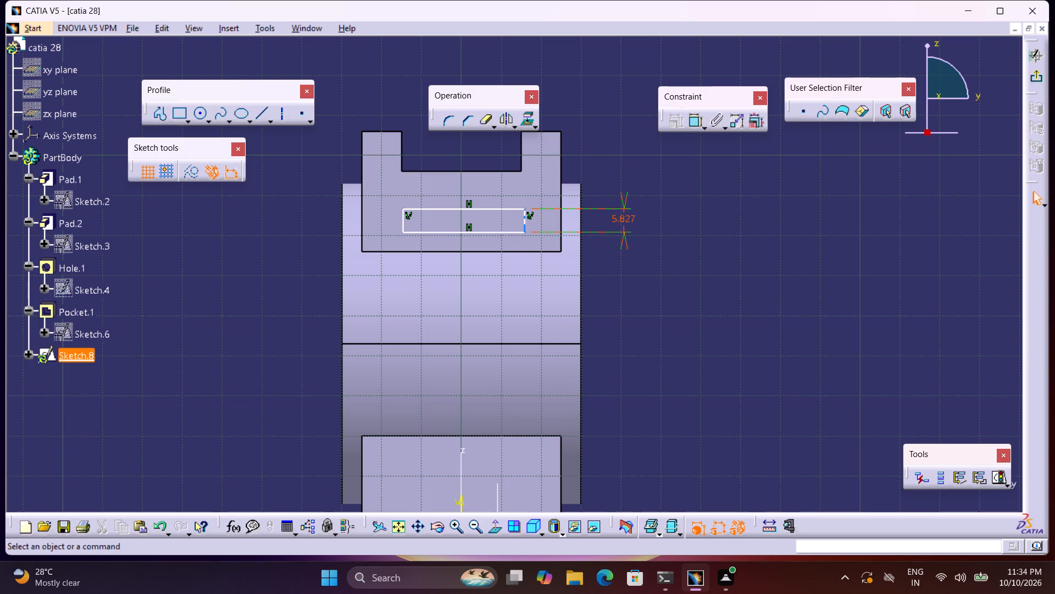
double_click(626, 217)
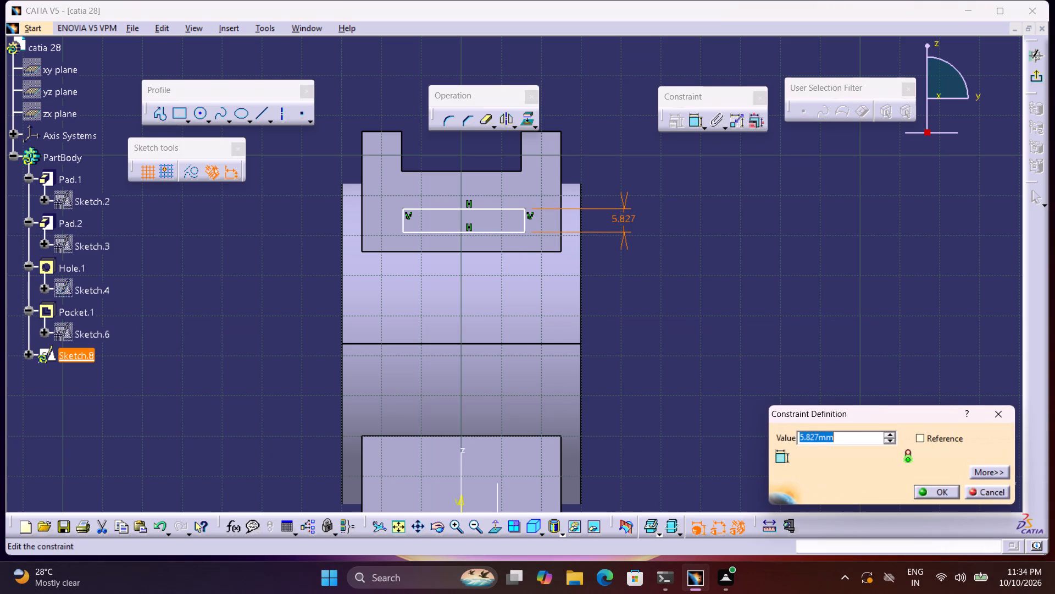
key("6")
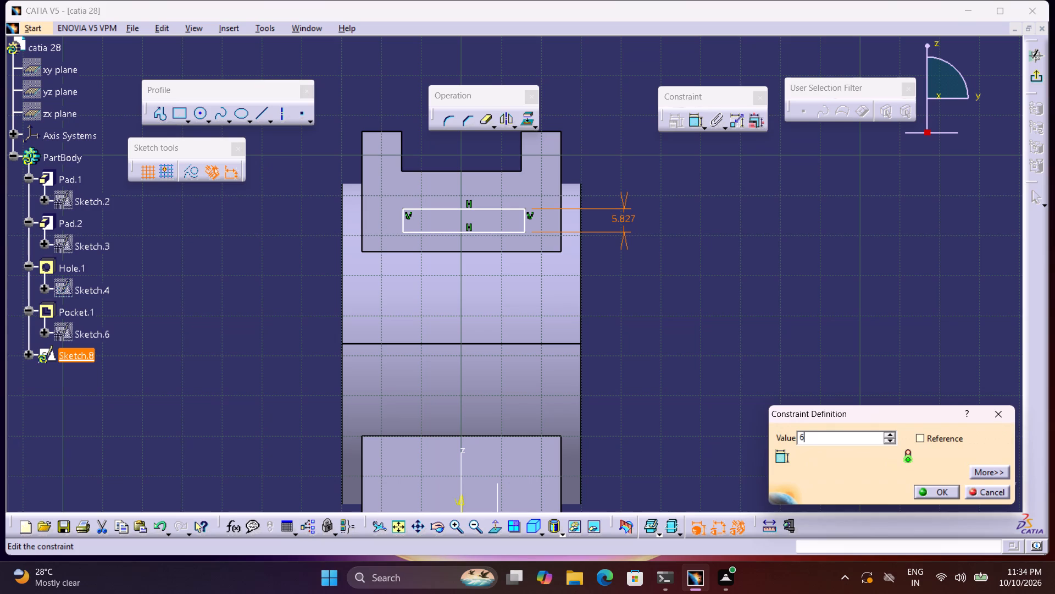
key("BackSpace")
type("10")
key("Return")
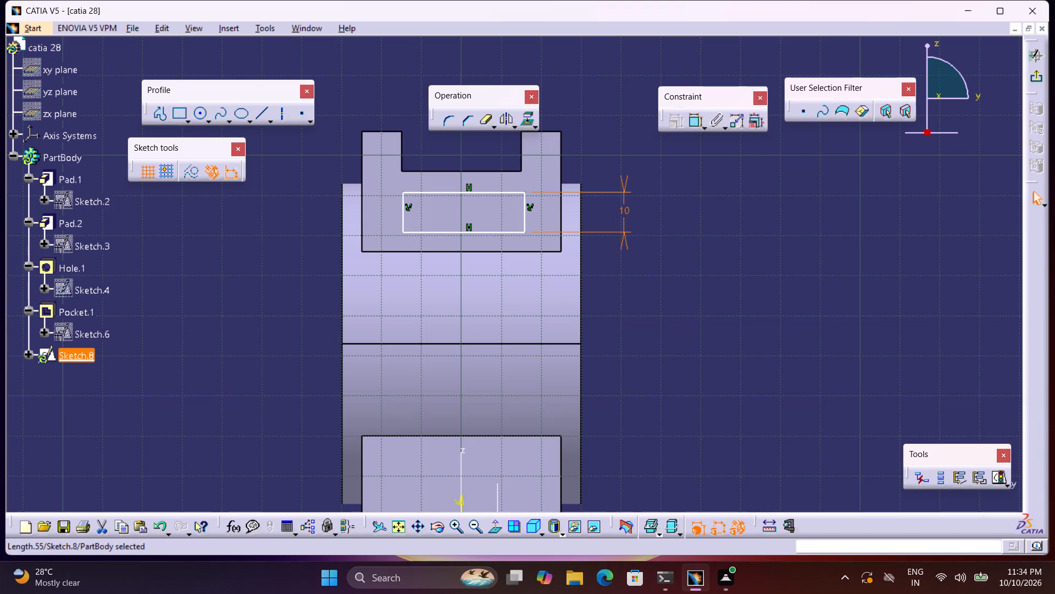
Make the rectangle's bottom side coincident with the lower edge of the upper arm.
left_click(699, 123)
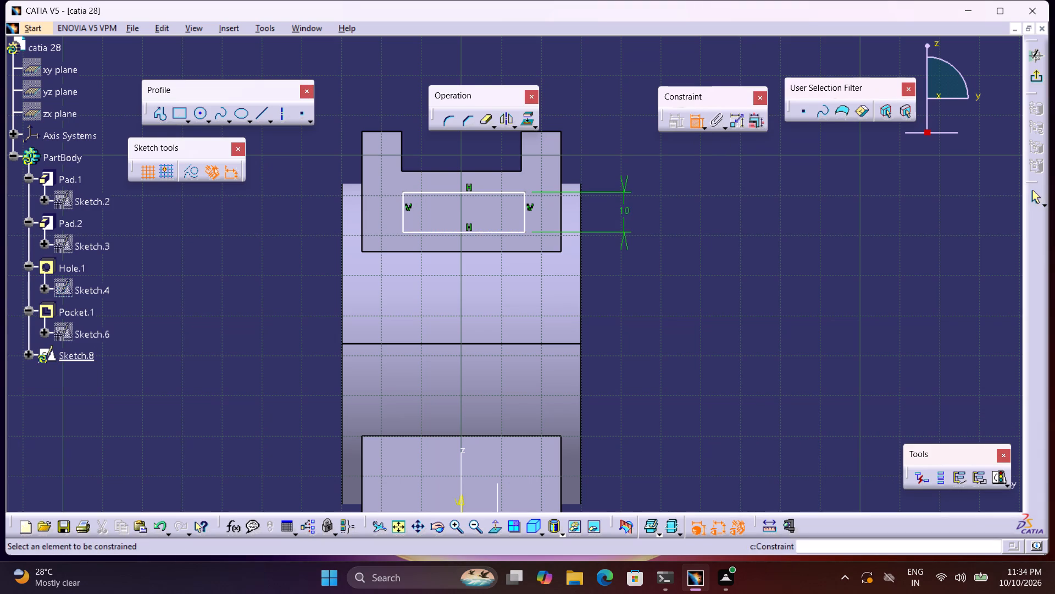
left_click(514, 231)
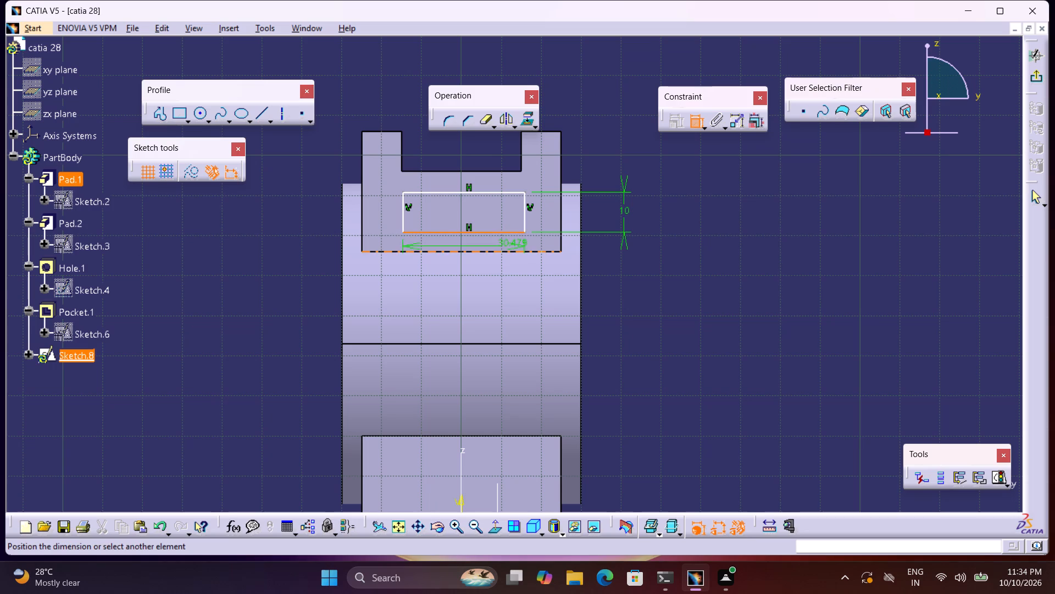
left_click(517, 252)
right_click(517, 252)
left_click(575, 426)
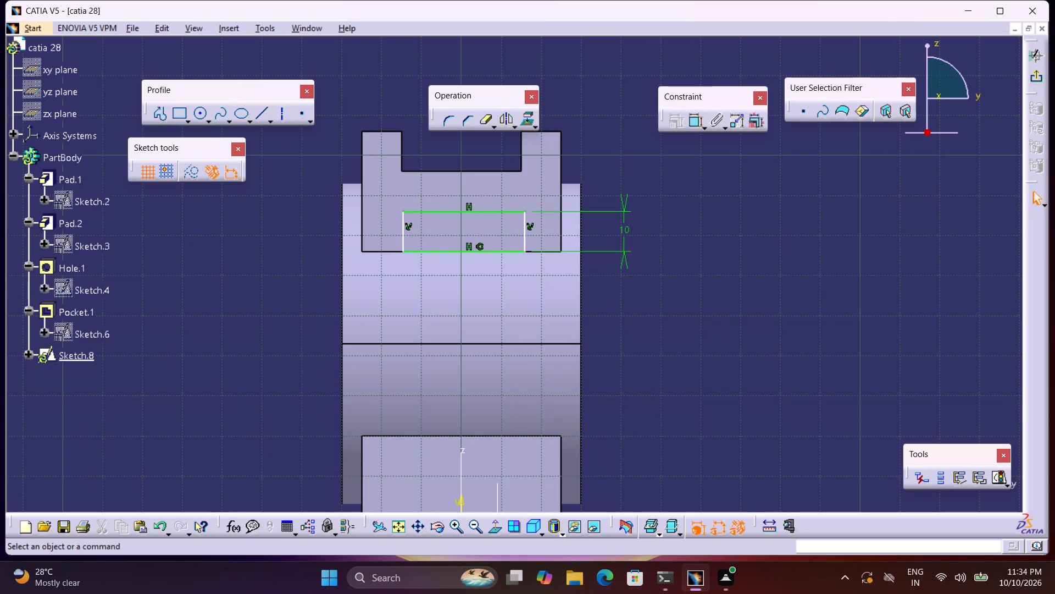
Dimension the new rectangle's width and set it to 40 mm.
left_click(691, 124)
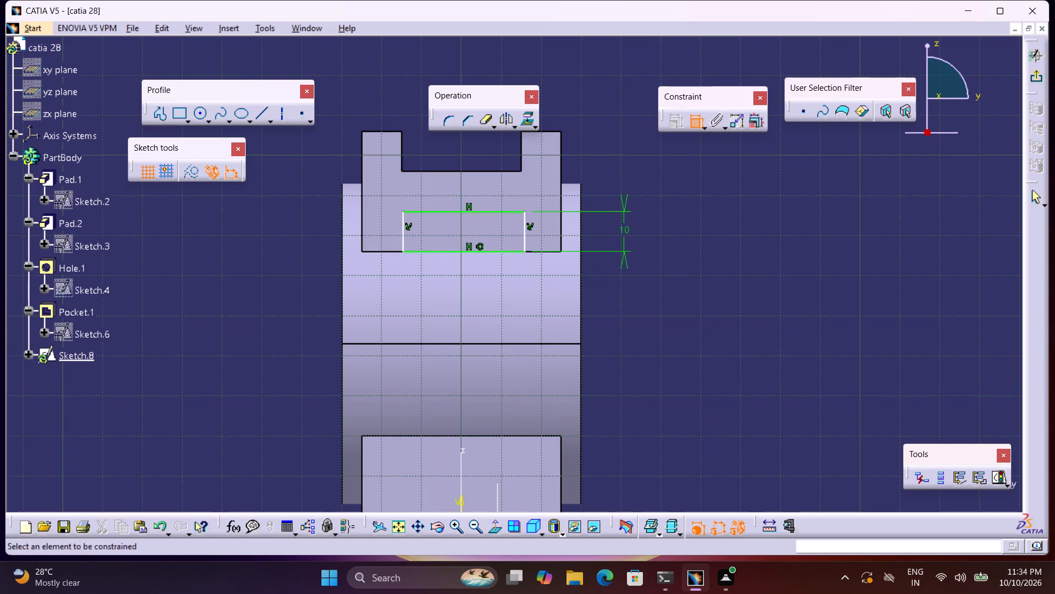
left_click(497, 212)
triple_click(493, 200)
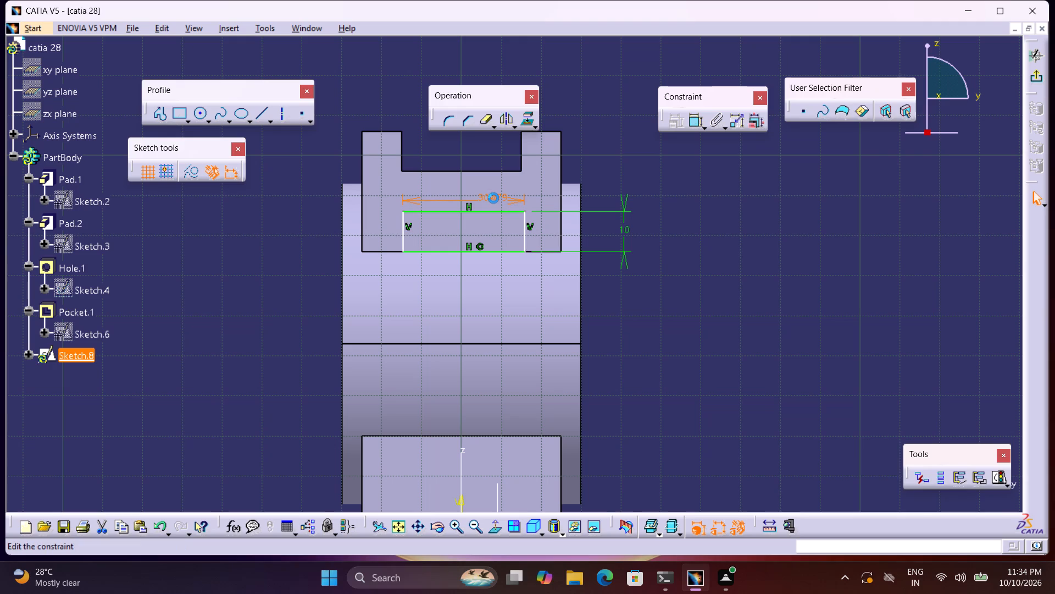
type("40")
key("Return")
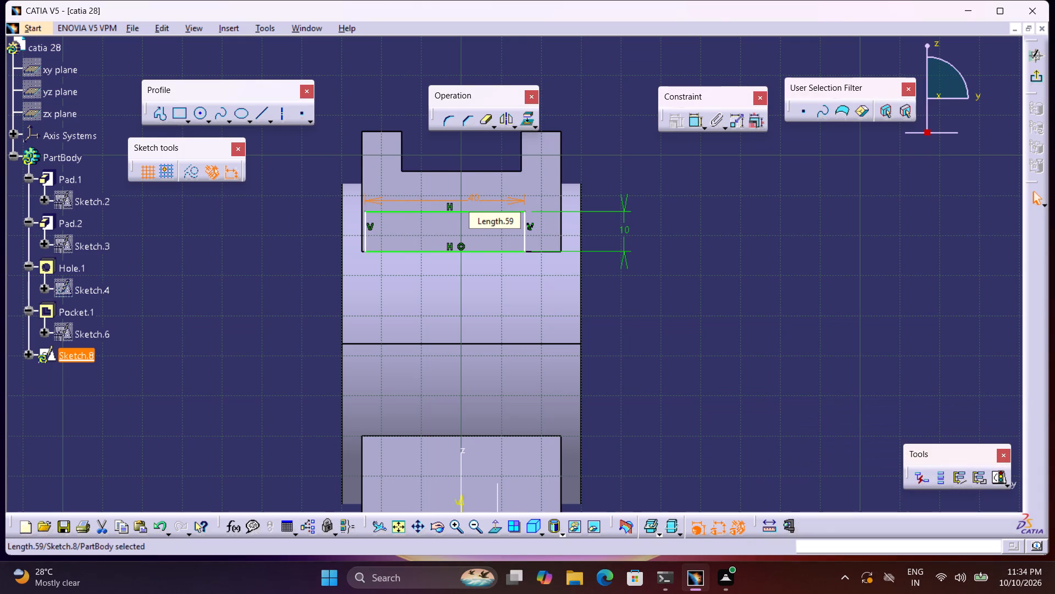
Dimension the gap between the rectangle's side and the adjacent outer edge of the upper arm and set it to 5 mm.
left_click(696, 130)
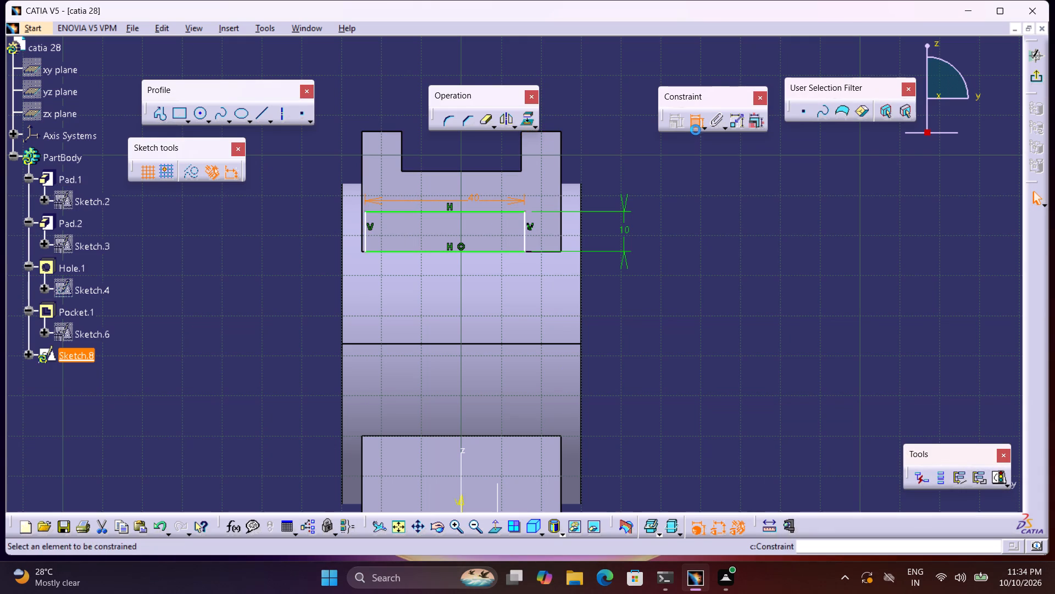
left_click(524, 227)
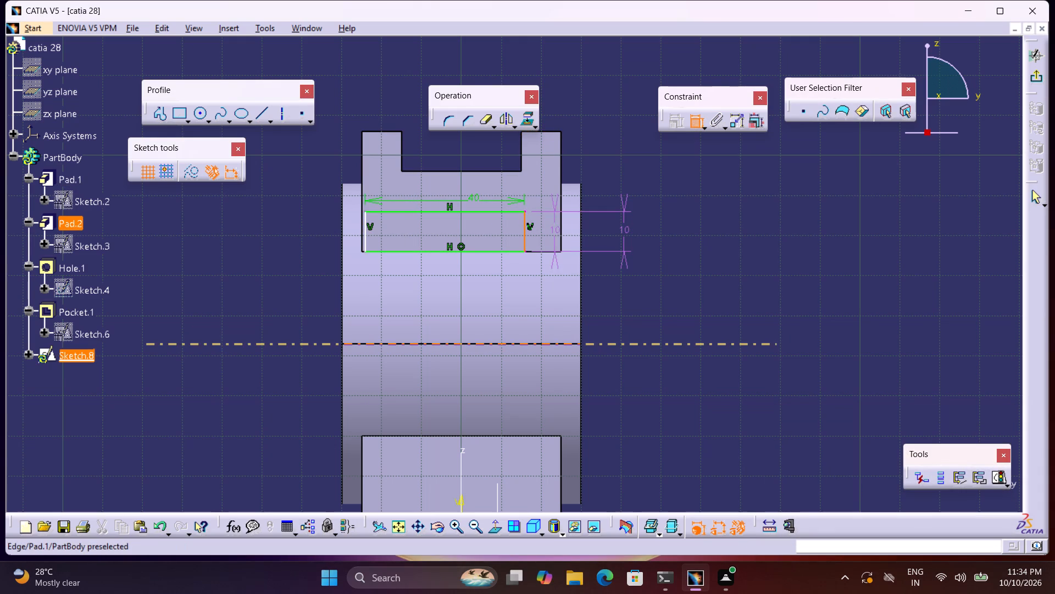
left_click(560, 230)
left_click(564, 120)
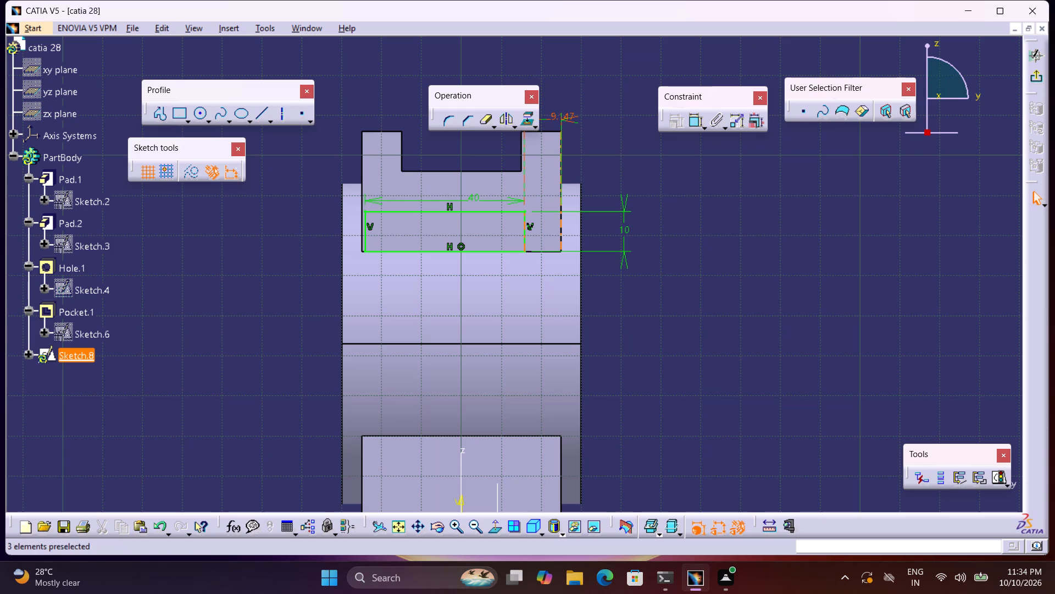
double_click(565, 116)
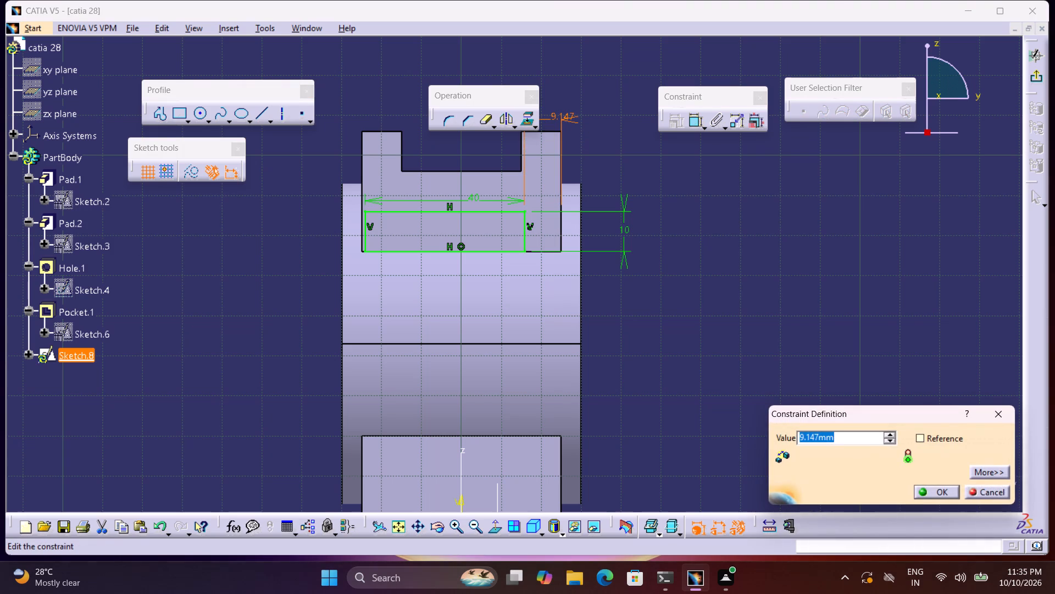
key("5")
key("Return")
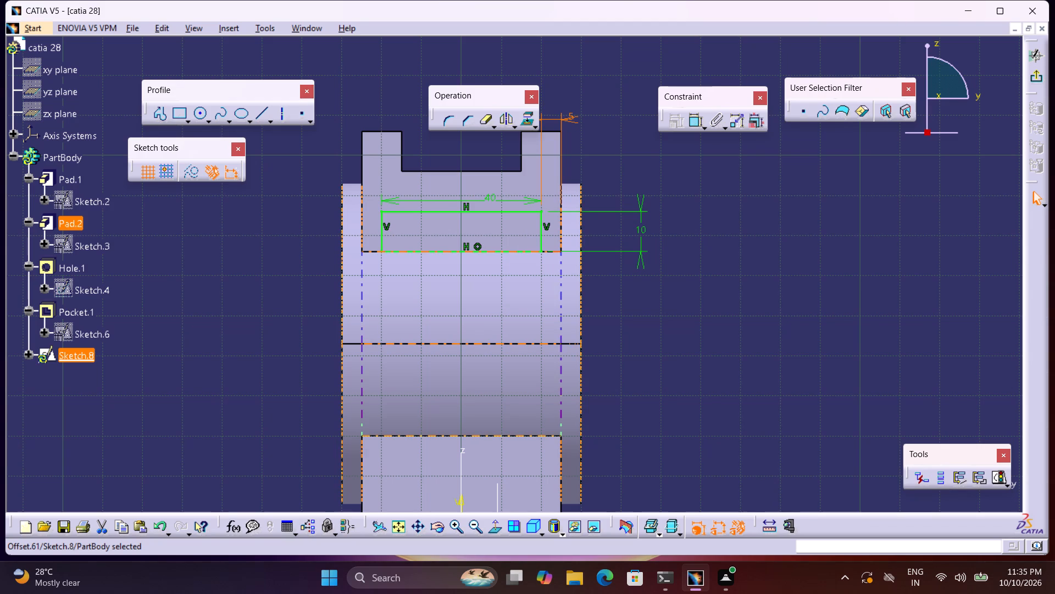
Sketch a horizontal line about 38 mm long across the cylinder, midway between the upper and lower arms.
middle_click_drag(441, 304, 417, 270)
middle_click_drag(426, 296, 419, 268)
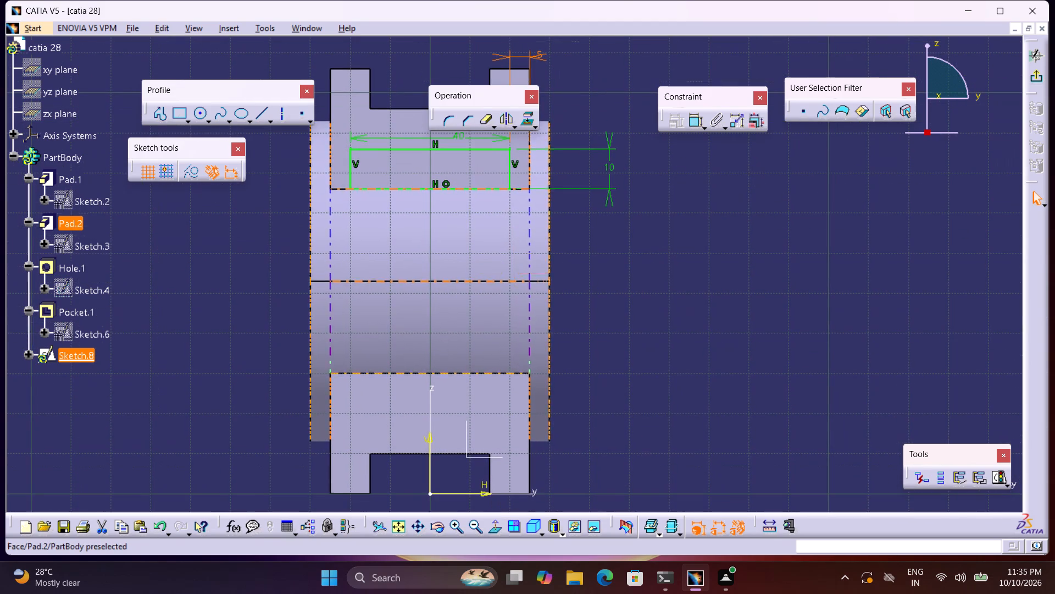
left_click(257, 117)
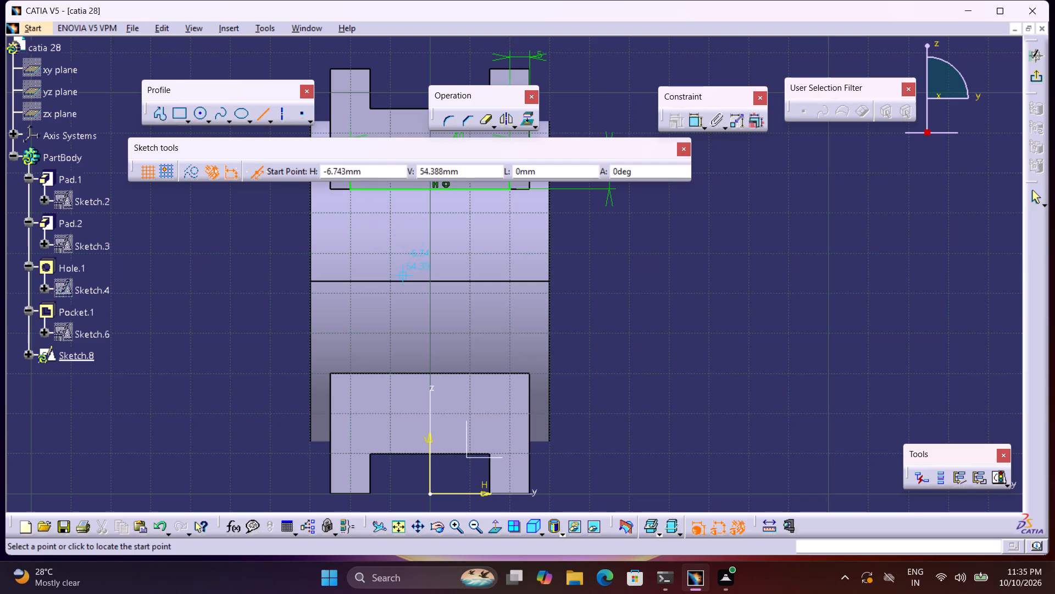
left_click(408, 279)
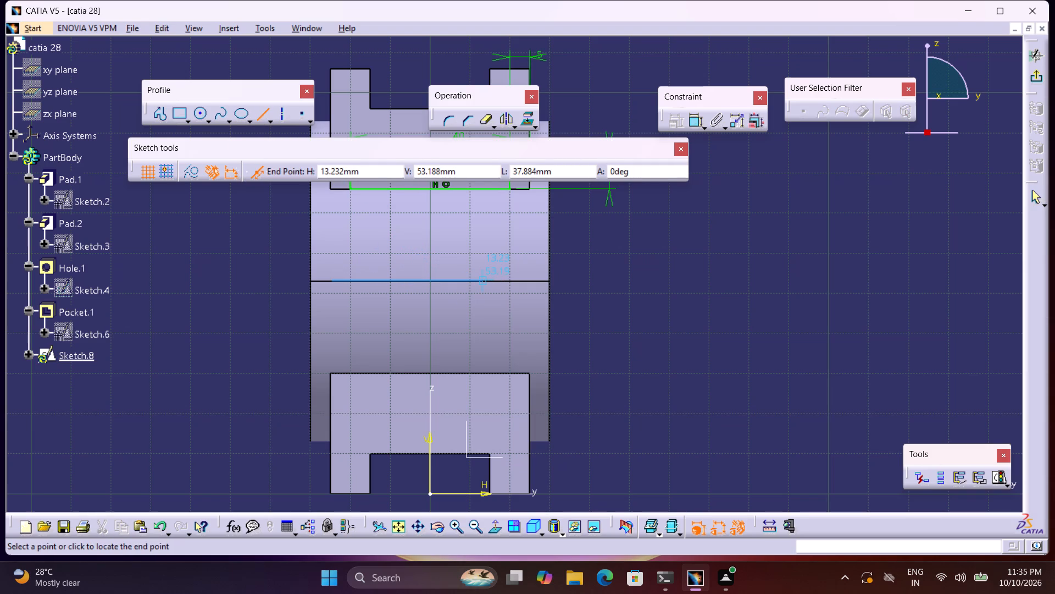
left_click(483, 277)
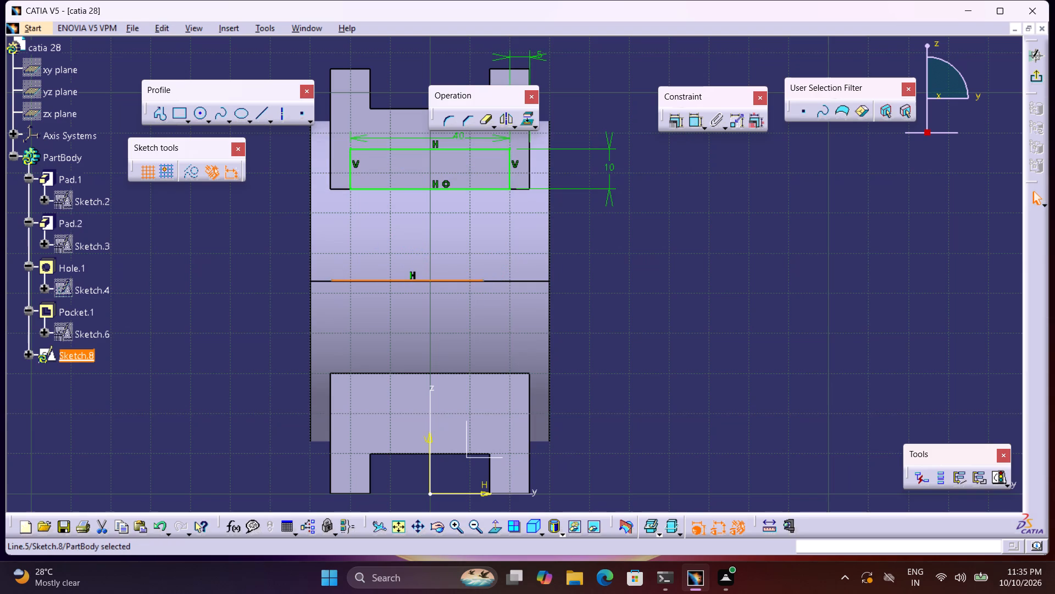
double_click(706, 170)
Dimension the horizontal line's distance from the upper arm's top edge and set it to 106/2 mm.
left_click(695, 124)
middle_click_drag(601, 296, 688, 335)
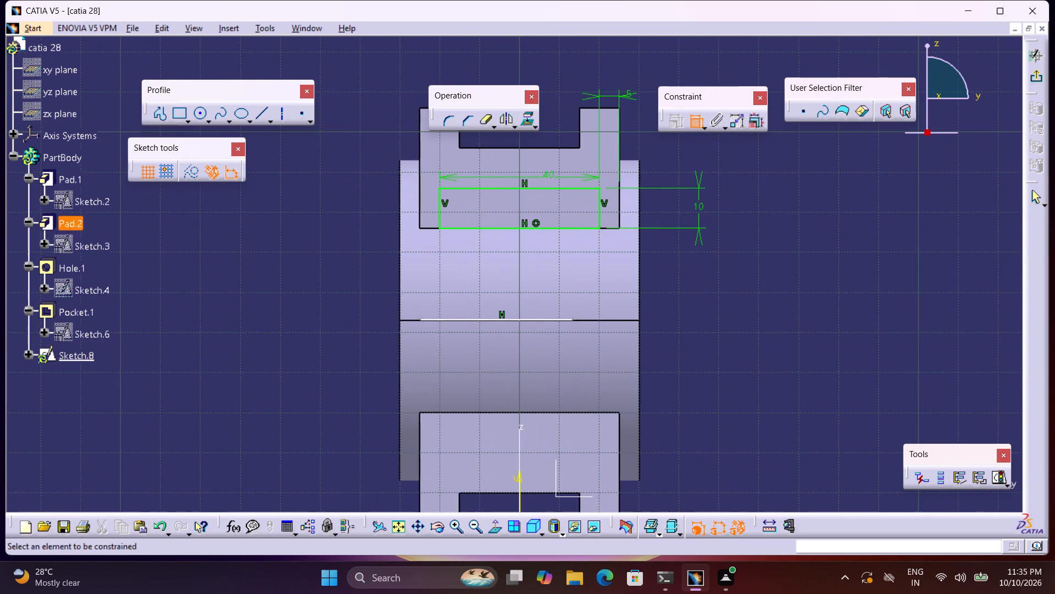
left_click(488, 318)
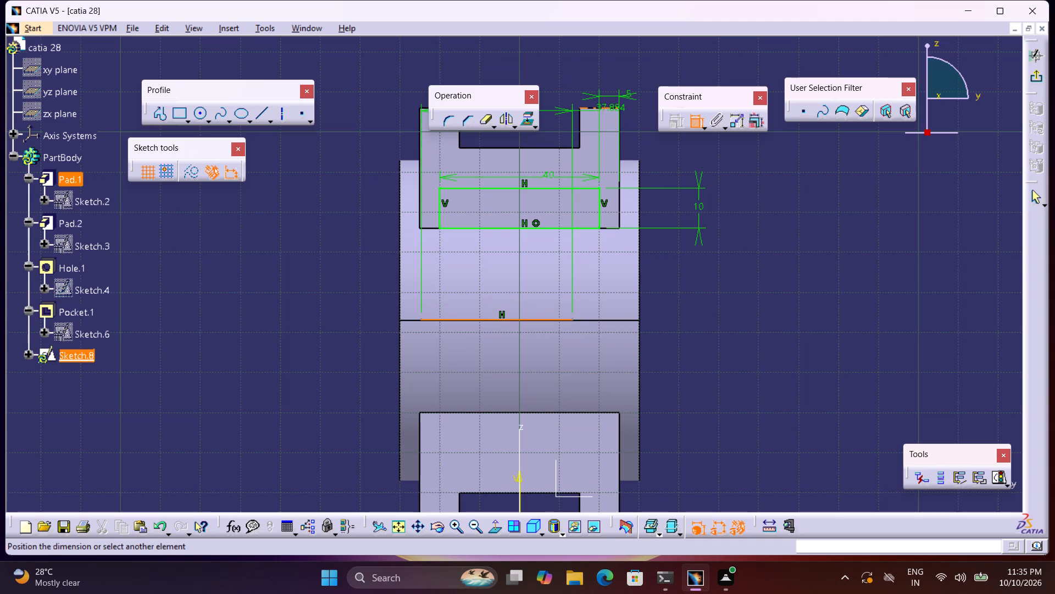
left_click(610, 108)
left_click(771, 239)
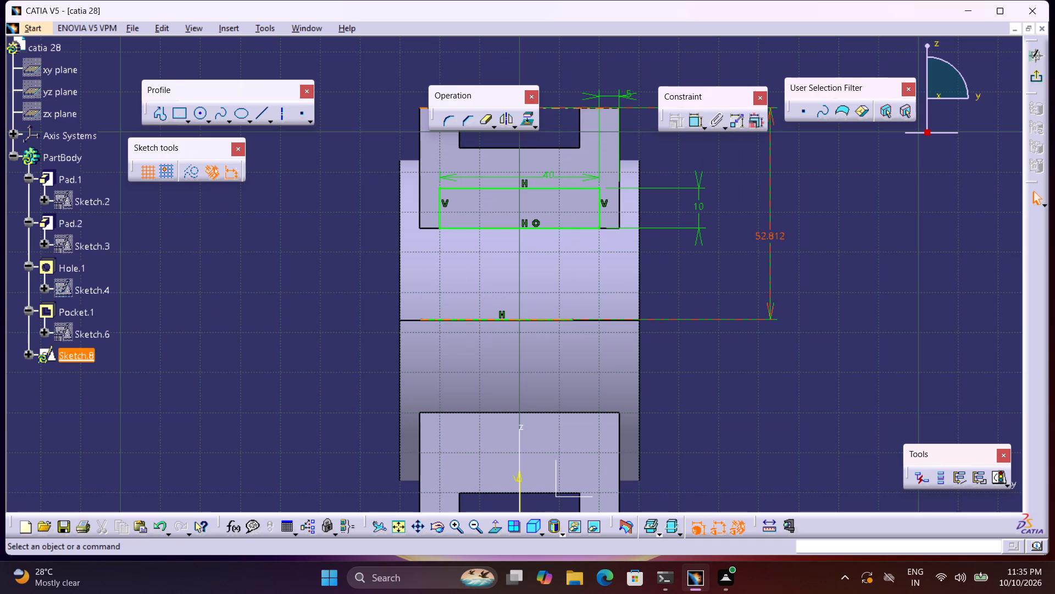
double_click(771, 236)
middle_click_drag(770, 383, 760, 352)
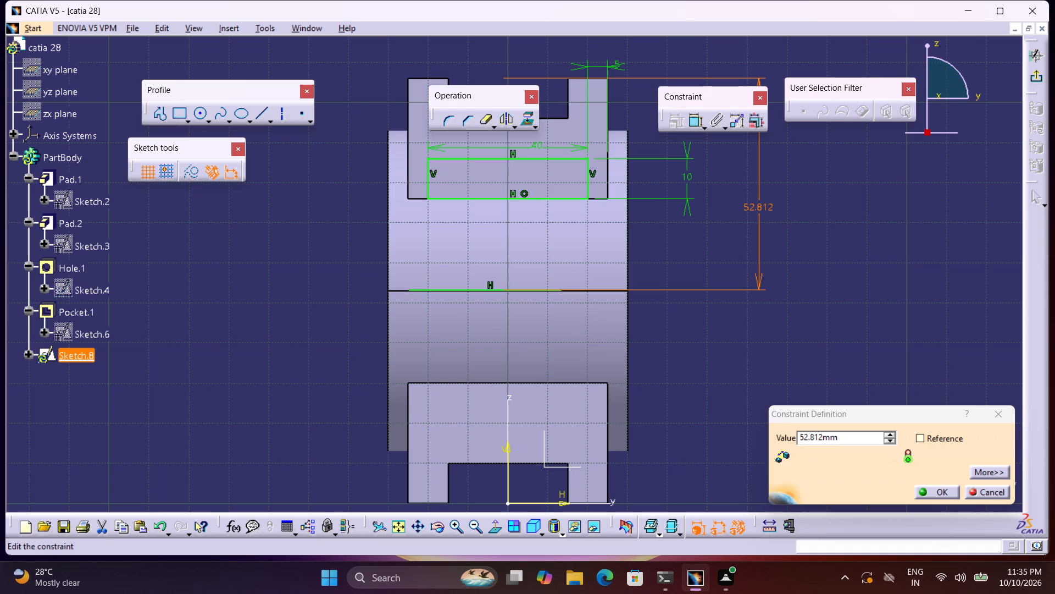
left_click_drag(837, 434, 725, 441)
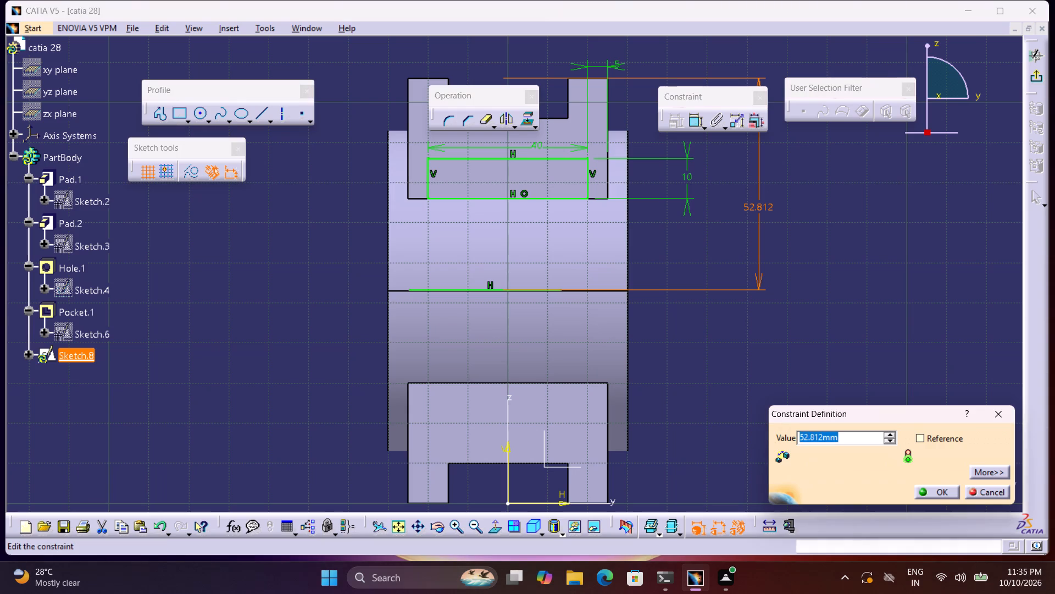
type("10")
type("6/")
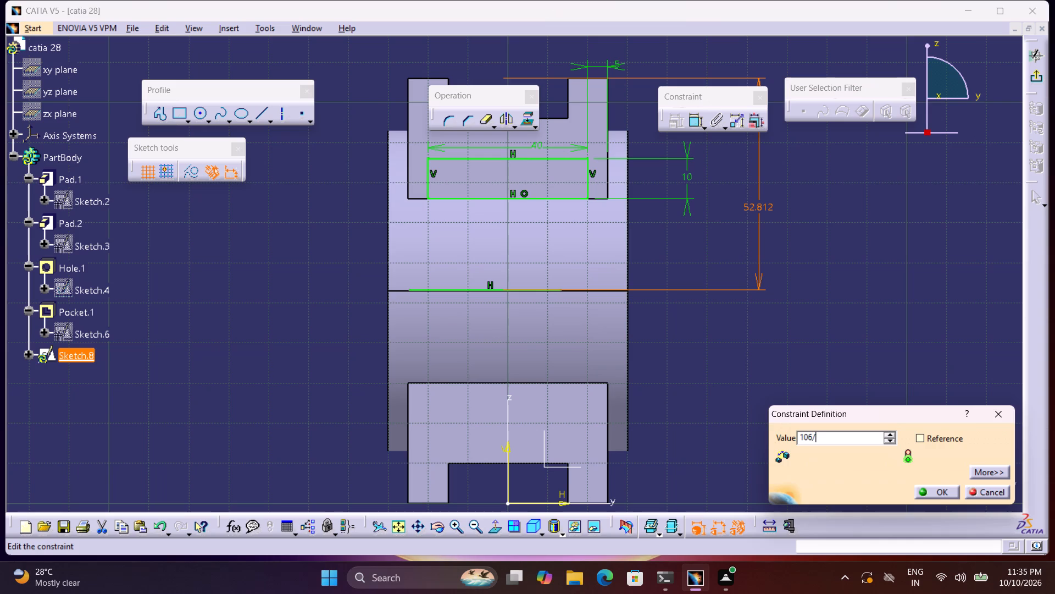
key("2")
key("Return")
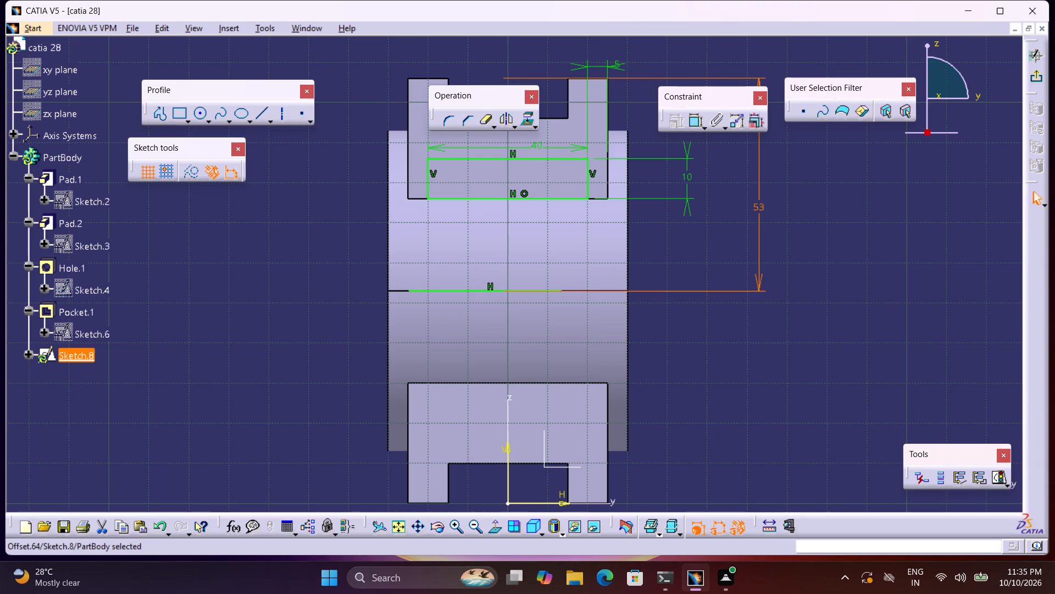
Mirror the 40 by 10 mm rectangle about the horizontal line onto the lower arm.
middle_click_drag(802, 361, 828, 443)
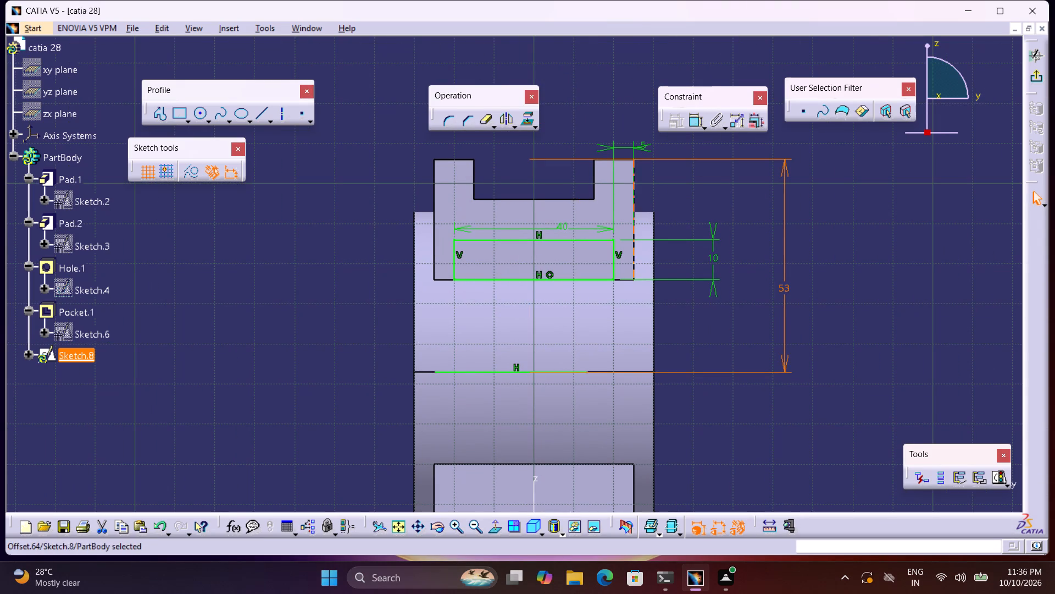
left_click(828, 265)
left_click(836, 262)
left_click_drag(377, 213, 654, 294)
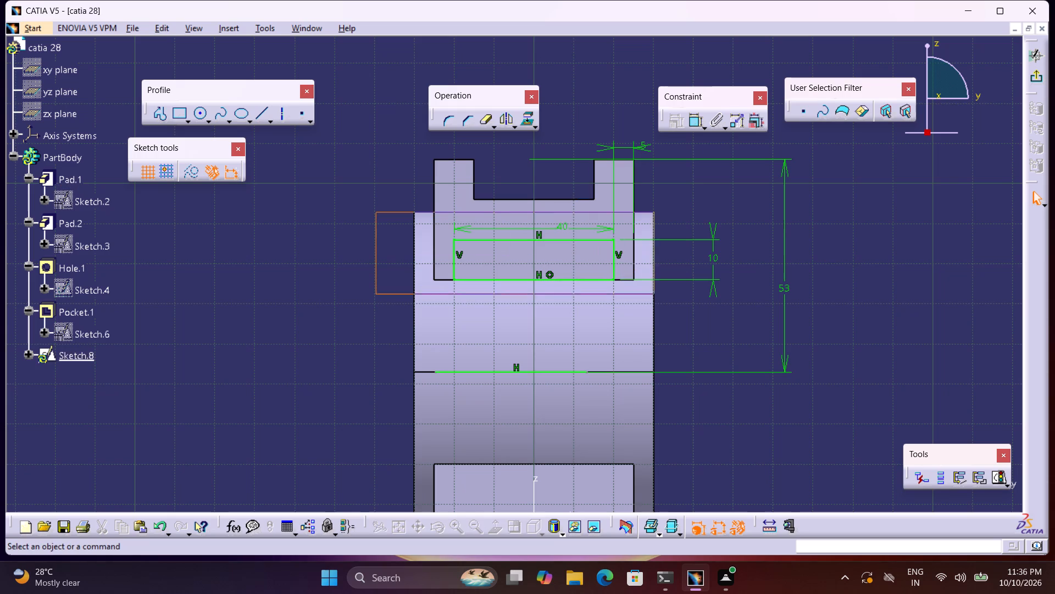
left_click_drag(654, 294, 655, 294)
left_click(508, 118)
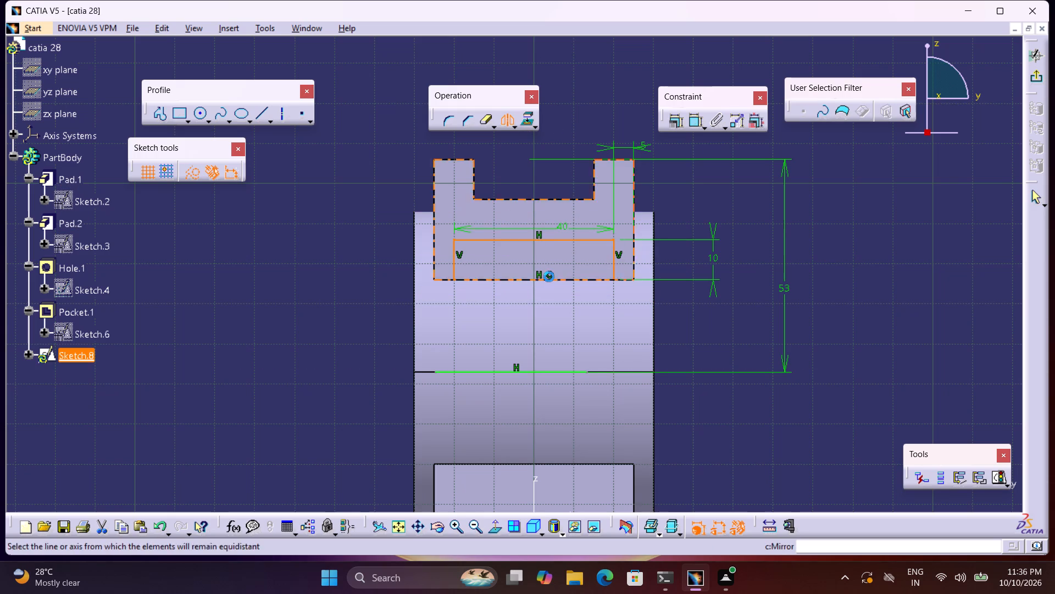
left_click(534, 369)
Delete the horizontal mirror line and exit the sketch.
middle_click_drag(679, 433, 653, 332)
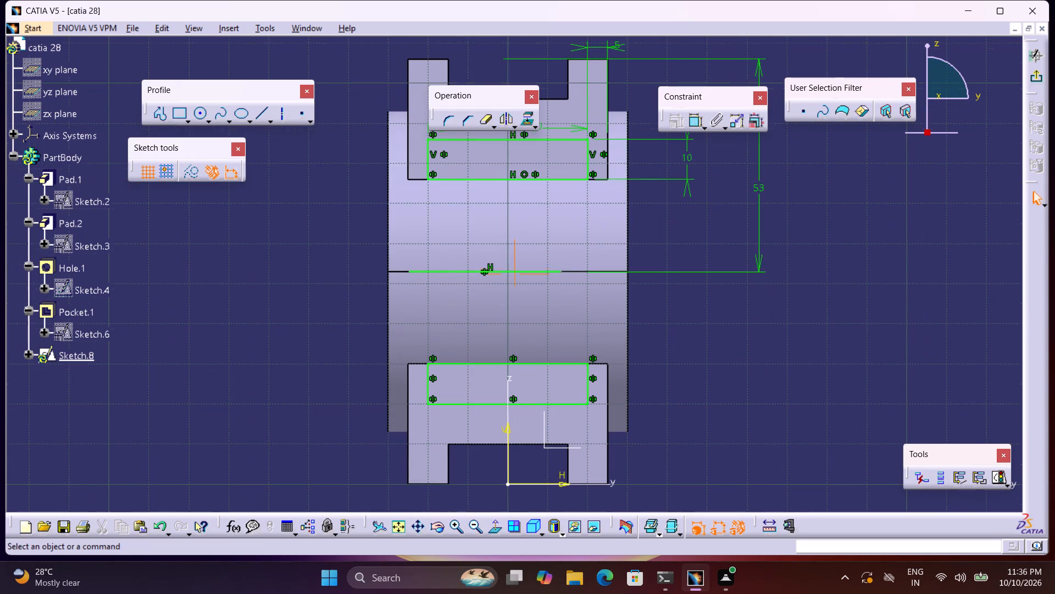
double_click(707, 345)
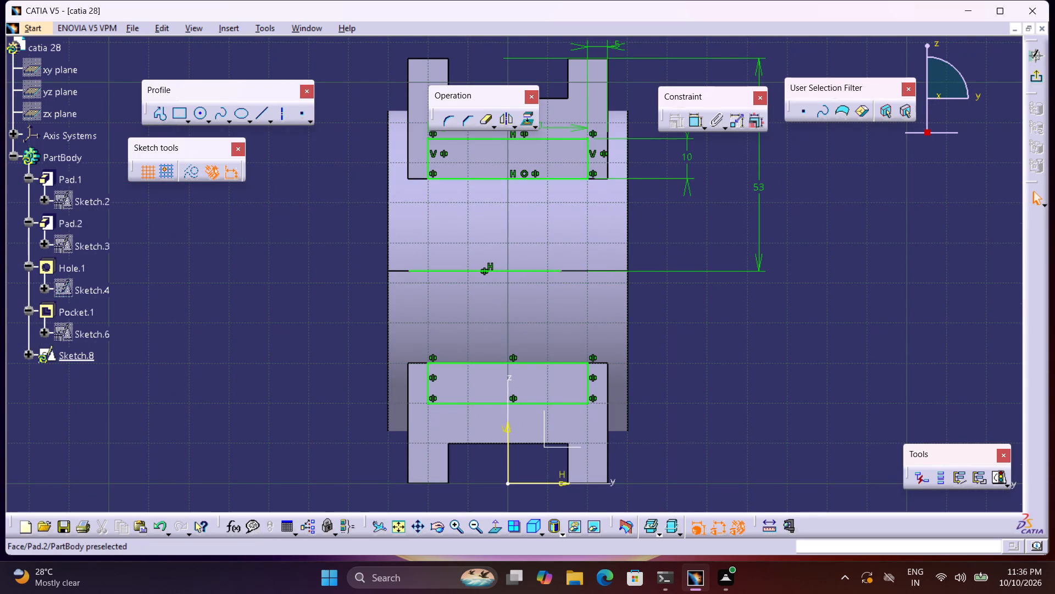
left_click(541, 271)
key("Delete")
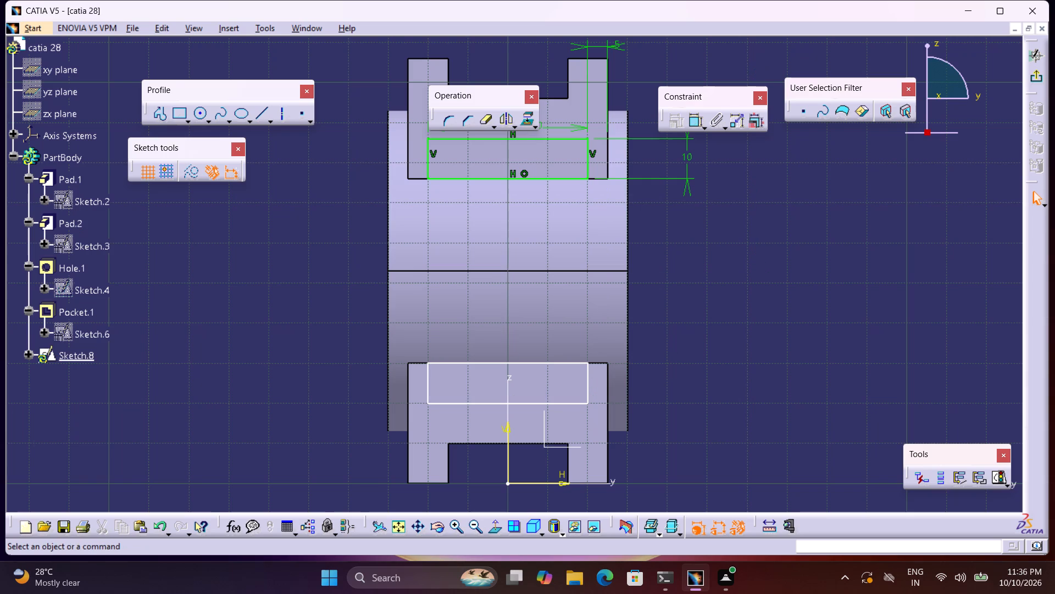
left_click(1031, 80)
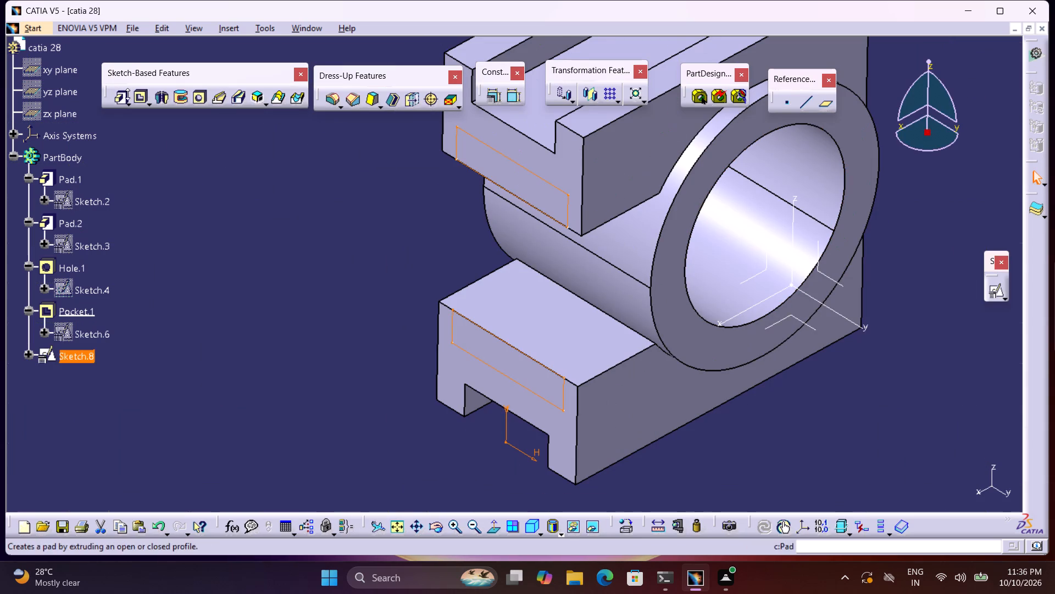
Pad the sketch with the two rectangles outward from the arms' end faces by 40 mm.
left_click(116, 97)
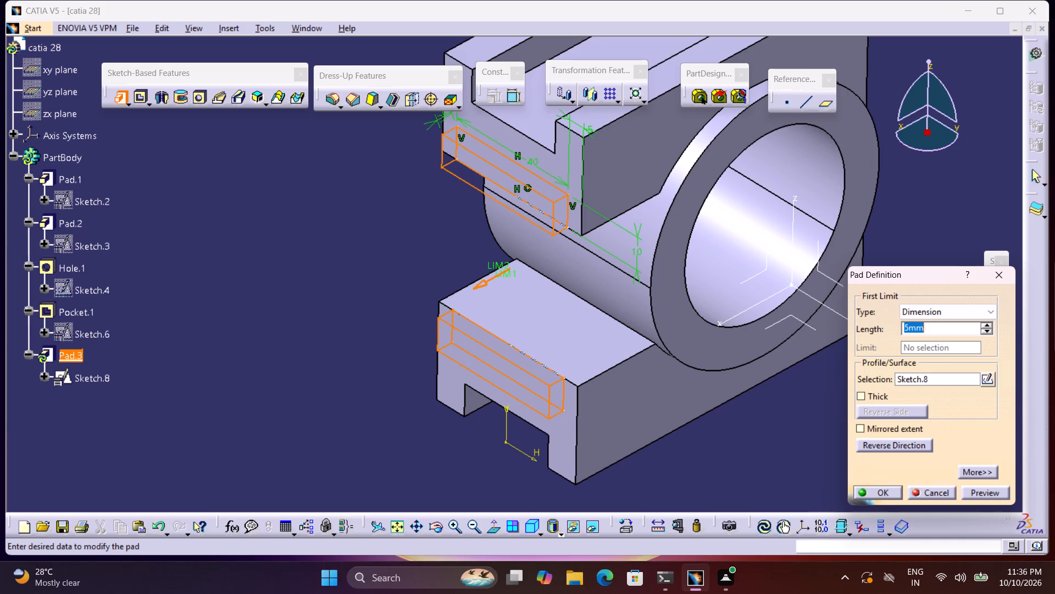
key("4")
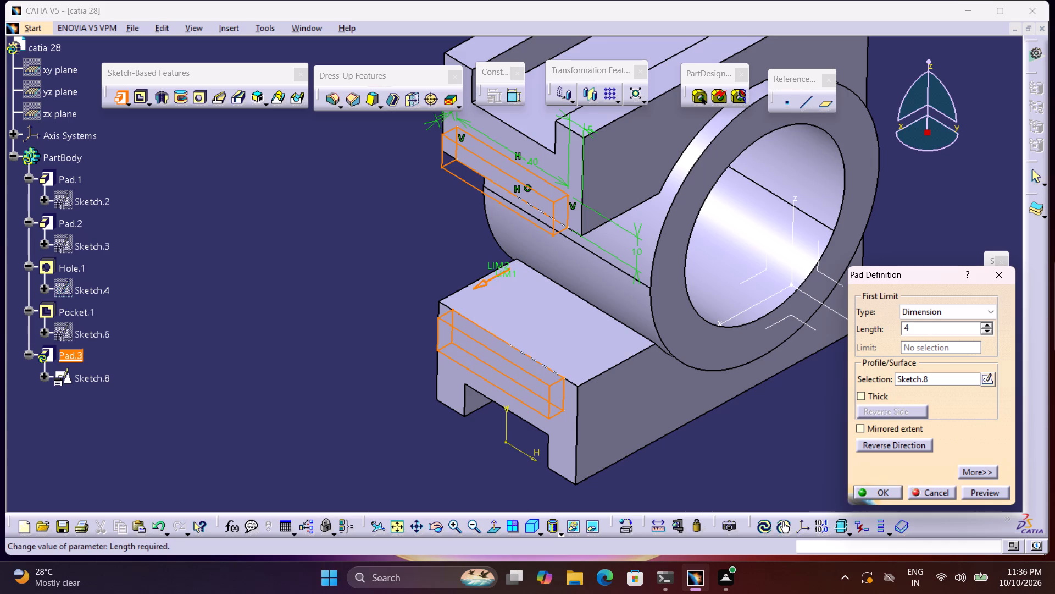
key("0")
left_click(785, 421)
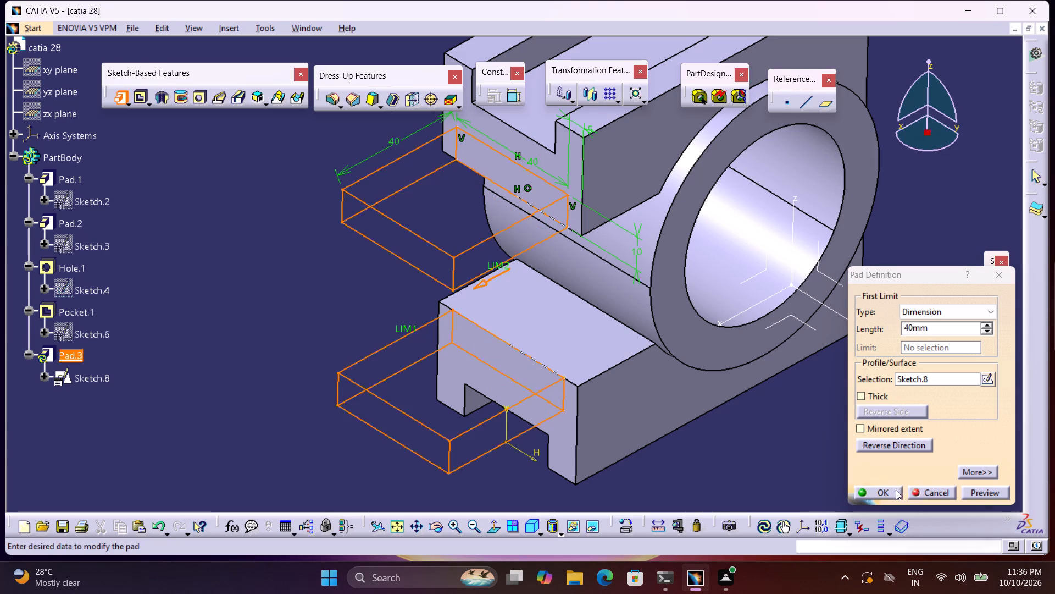
left_click(895, 490)
left_click(846, 439)
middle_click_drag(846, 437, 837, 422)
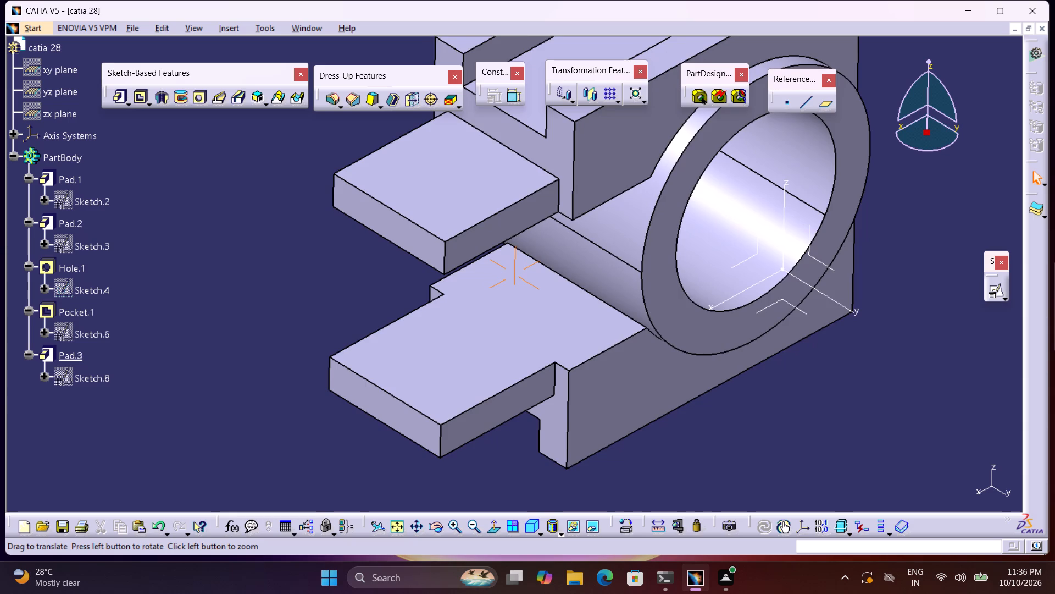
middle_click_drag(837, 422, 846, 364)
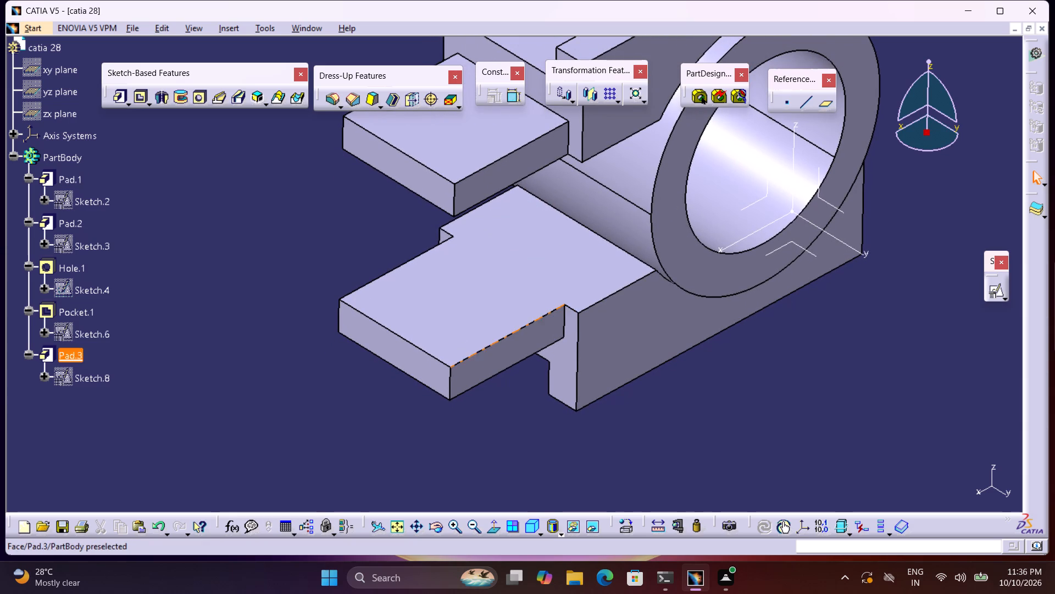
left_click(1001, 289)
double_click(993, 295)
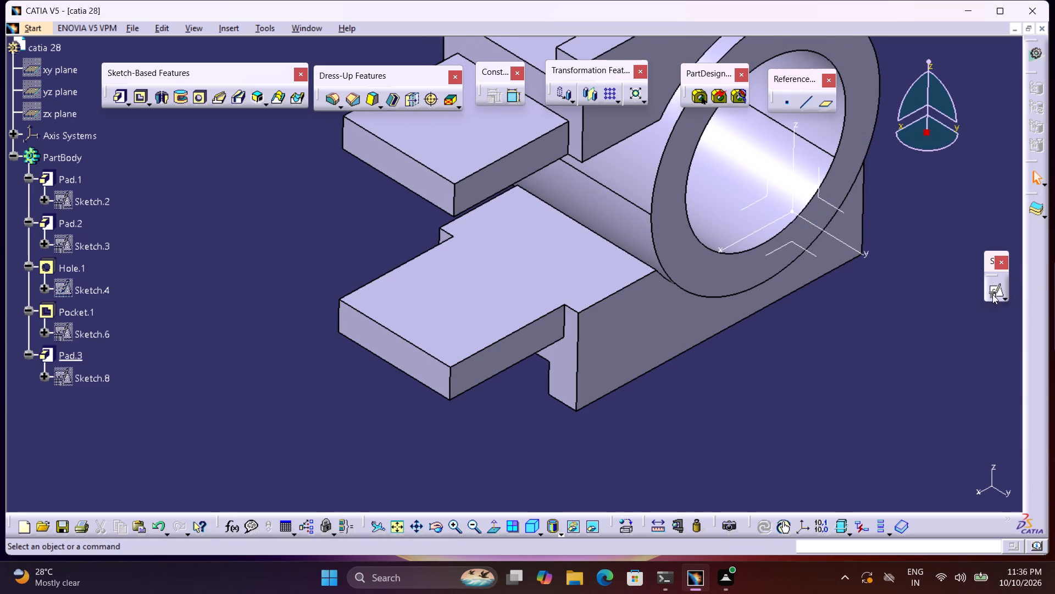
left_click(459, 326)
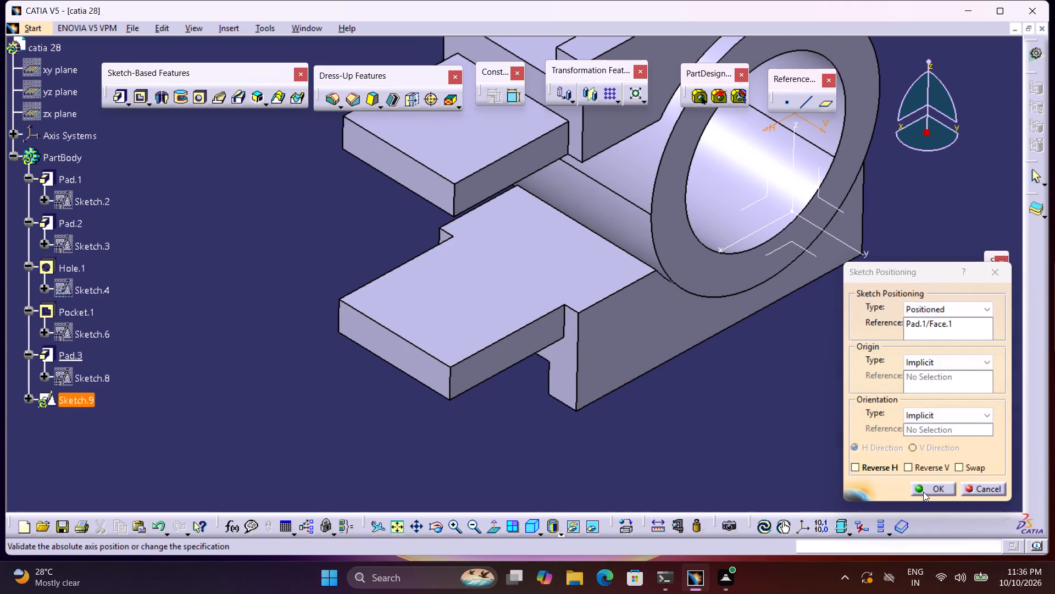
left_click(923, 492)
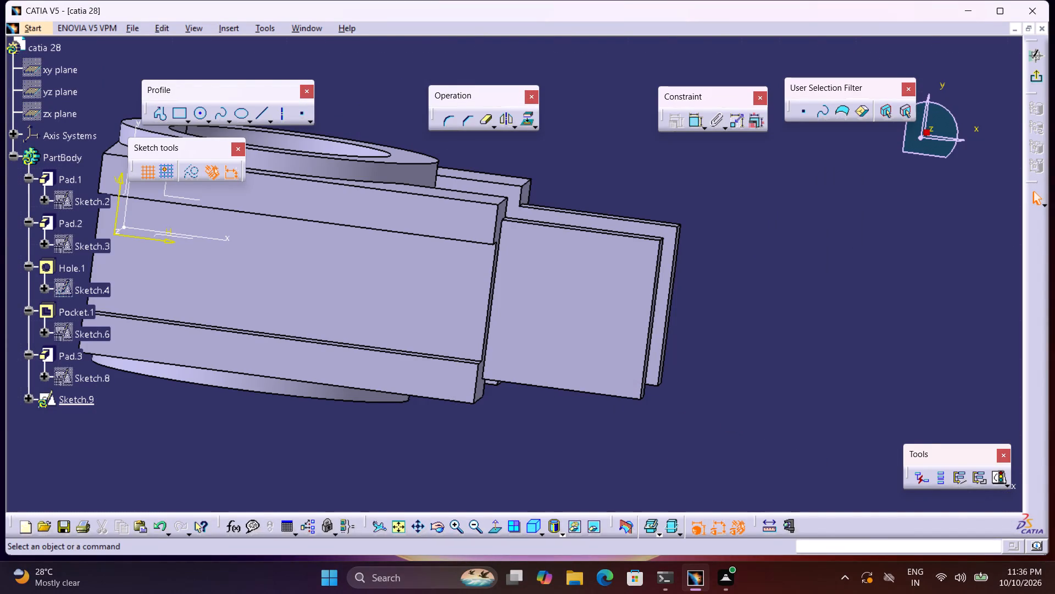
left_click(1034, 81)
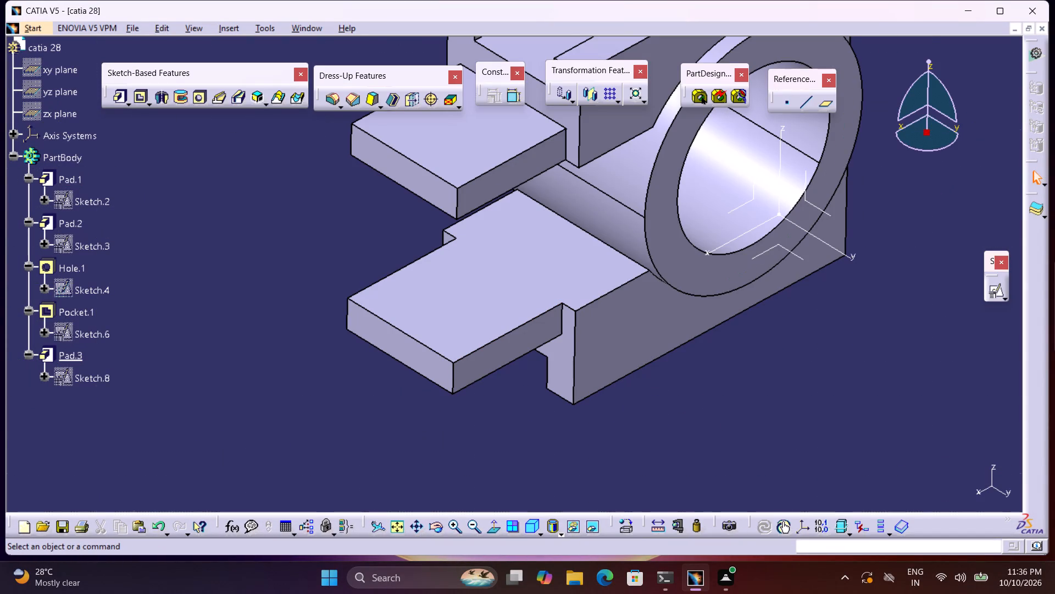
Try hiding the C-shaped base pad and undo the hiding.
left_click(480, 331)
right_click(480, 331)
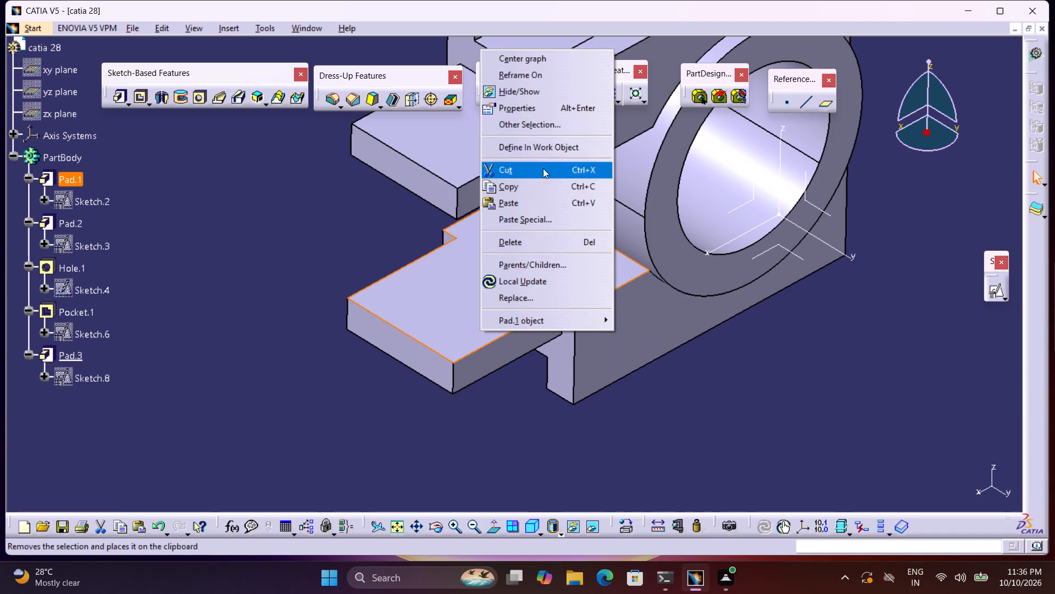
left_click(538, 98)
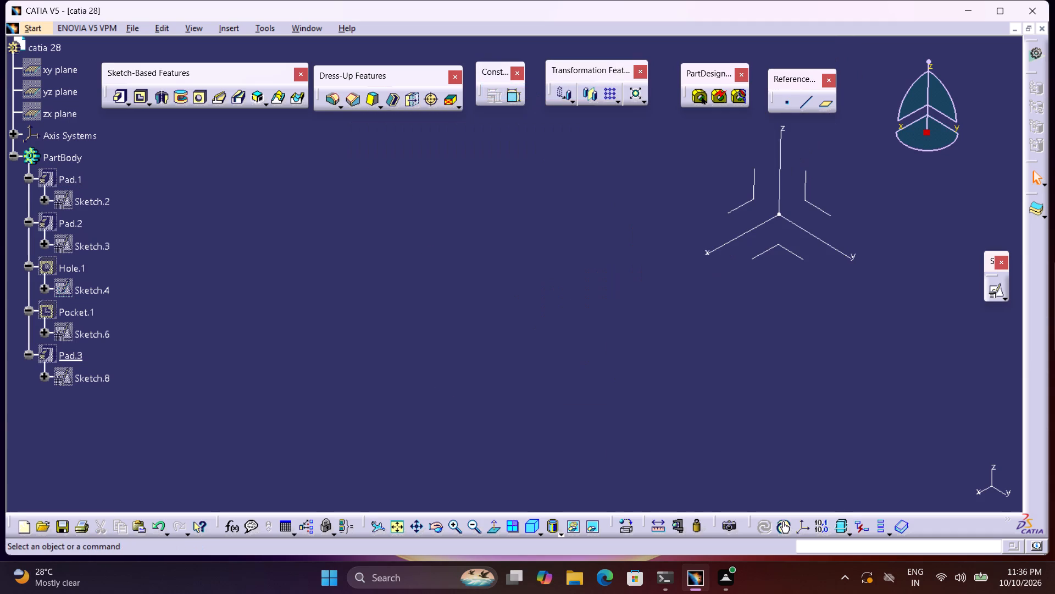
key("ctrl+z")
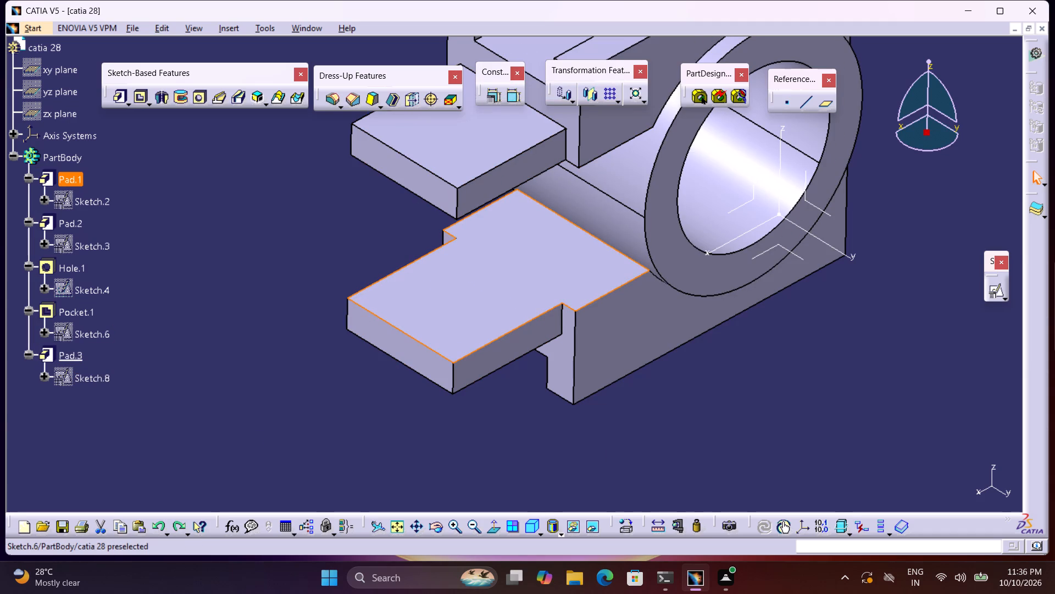
On the lower tongue's side face, start a positioned sketch and draw a rectangle about 8 mm wide just above the tongue's outer end.
left_click(257, 439)
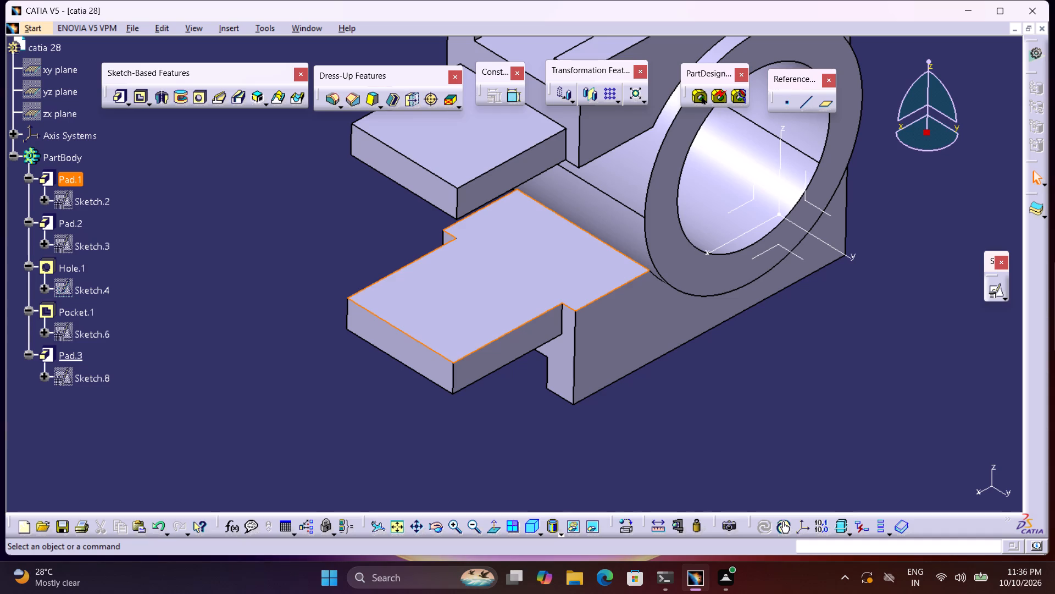
left_click(992, 290)
left_click(538, 337)
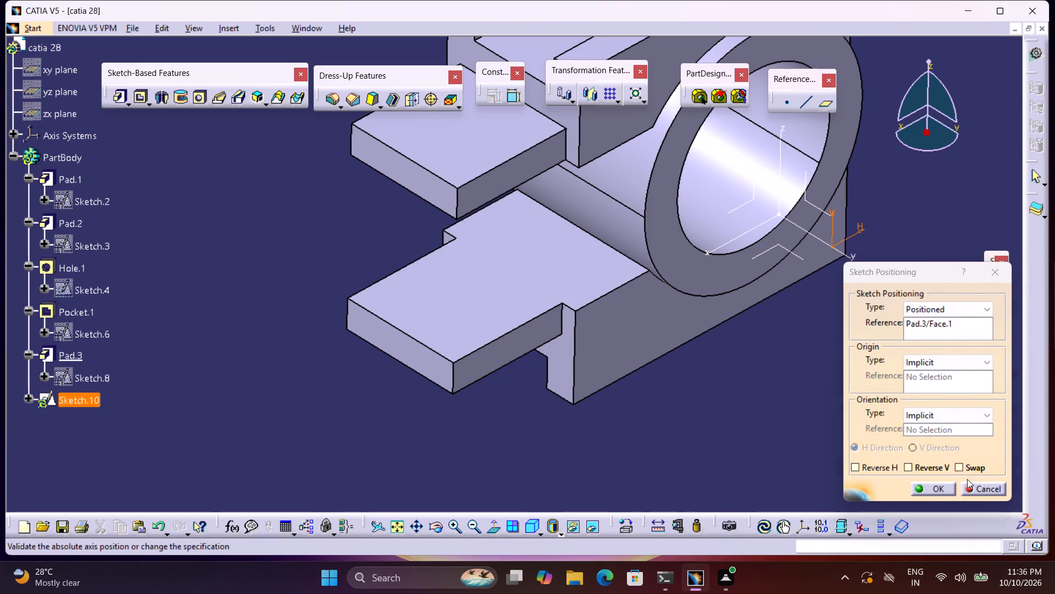
left_click(940, 485)
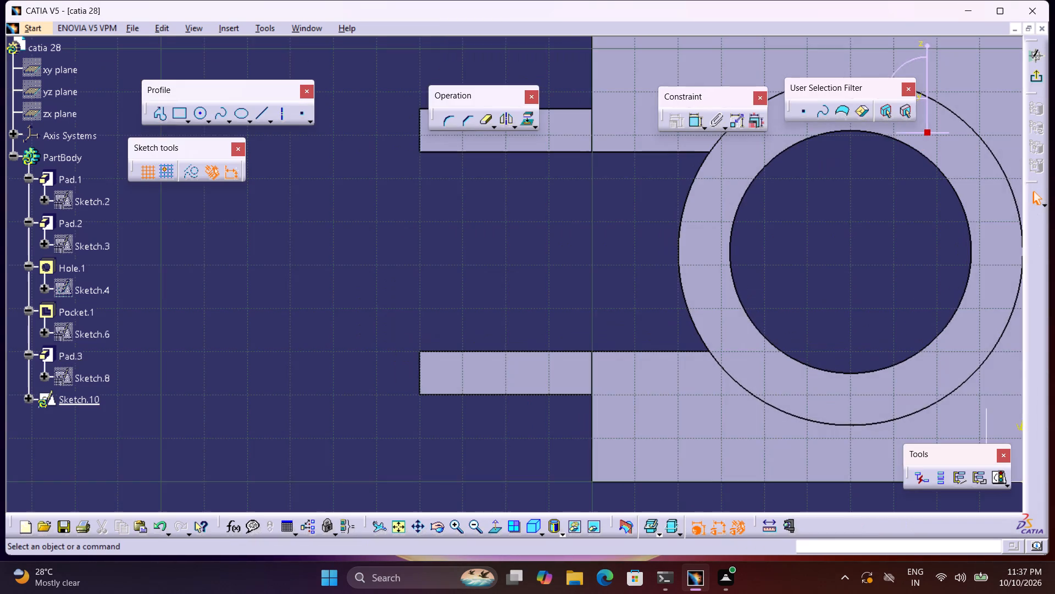
middle_click_drag(475, 334, 490, 284)
right_click(500, 351)
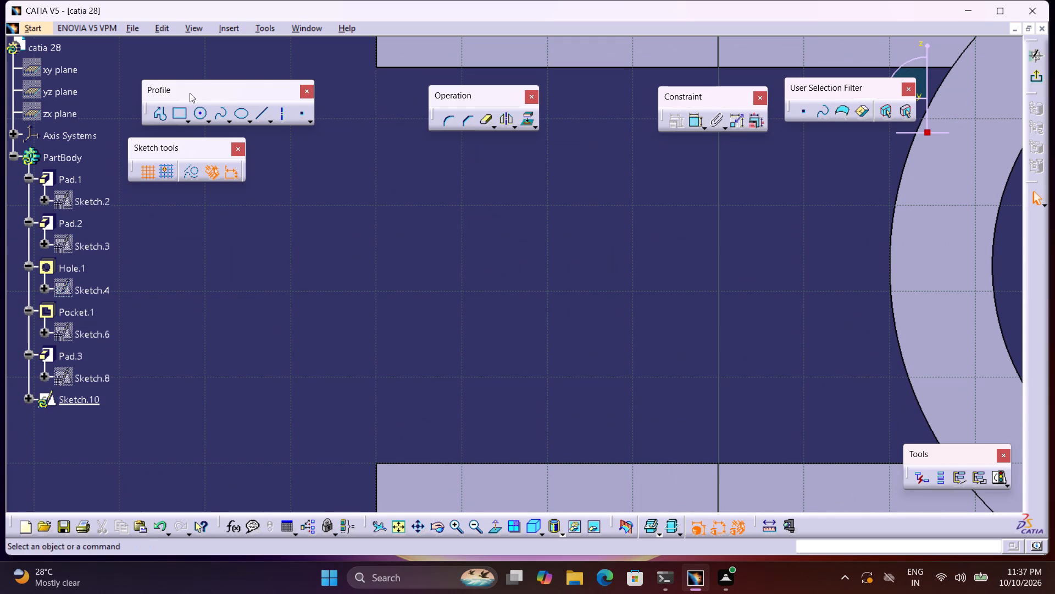
left_click(177, 110)
middle_click_drag(485, 357, 476, 300)
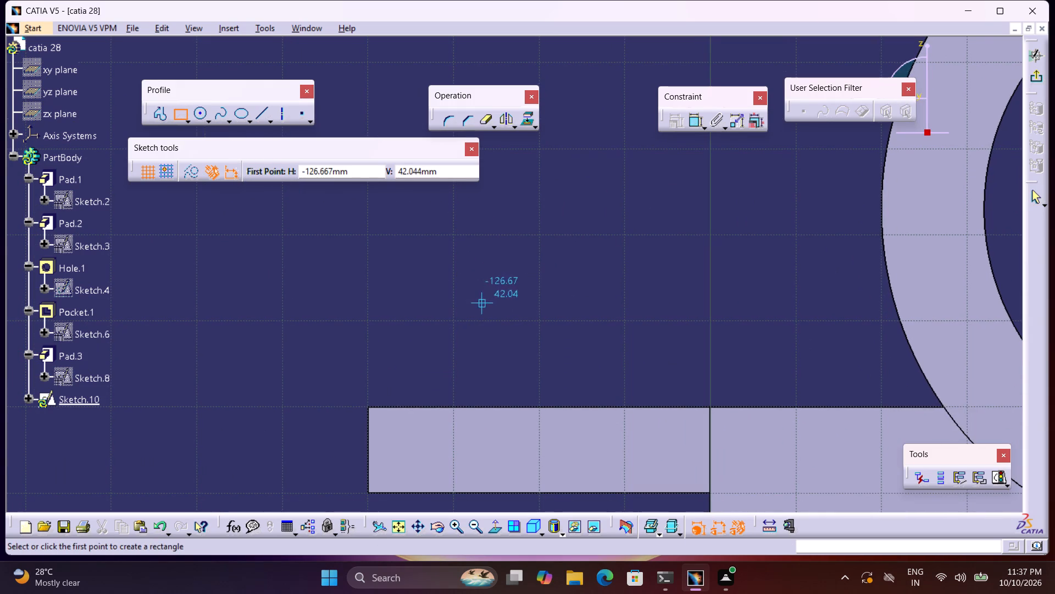
left_click(386, 359)
left_click(454, 379)
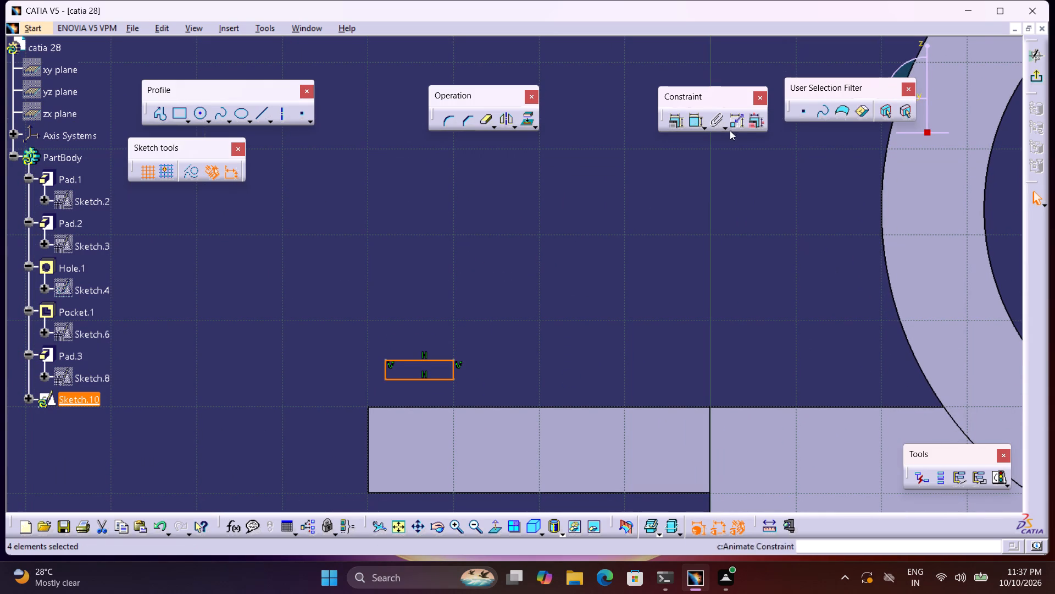
Make the rectangle's bottom edge coincident with the lower tongue's top edge, and its outer edge coincident with the tongue's end edge.
double_click(696, 120)
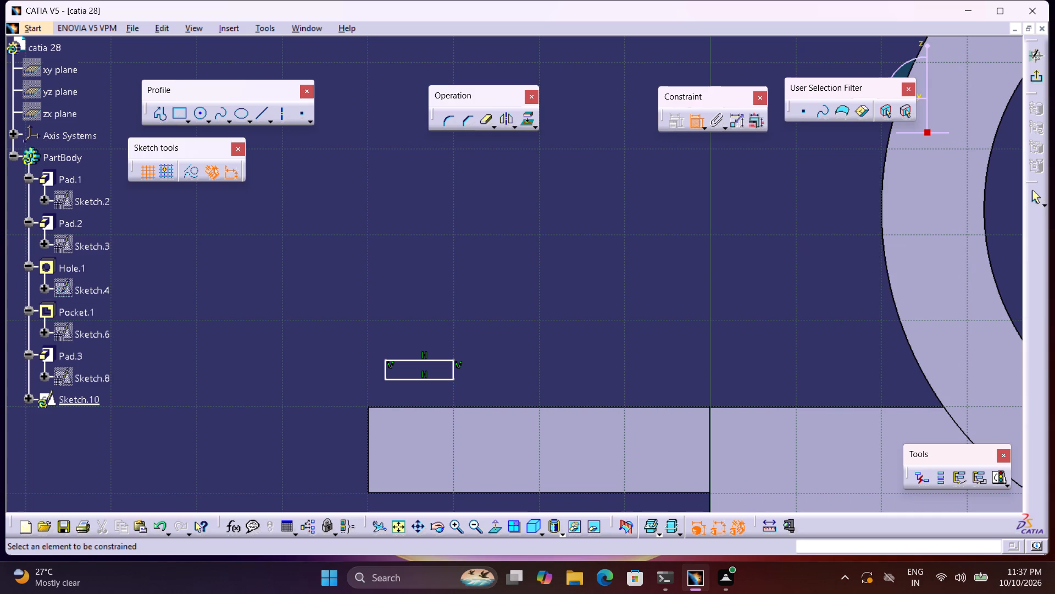
middle_click_drag(513, 343, 515, 402)
right_click(513, 343)
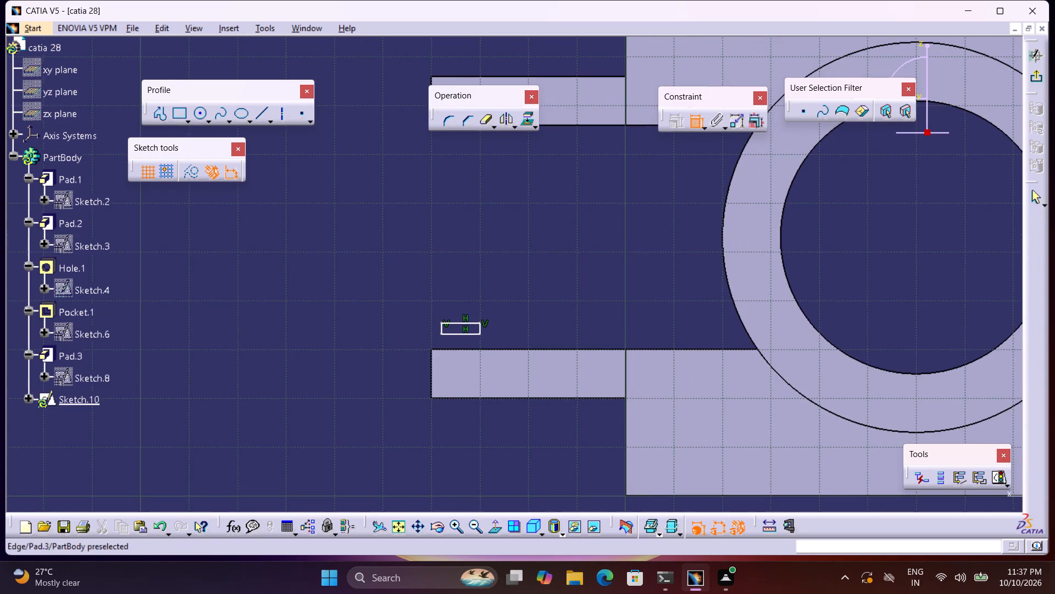
middle_click_drag(505, 288, 527, 328)
left_click(498, 375)
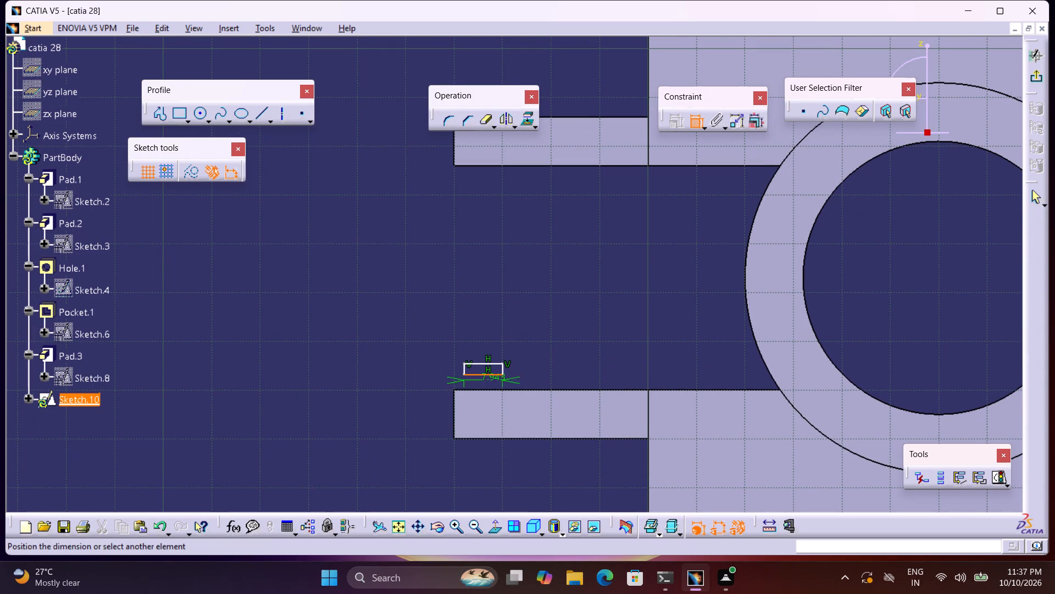
left_click(494, 388)
right_click(494, 389)
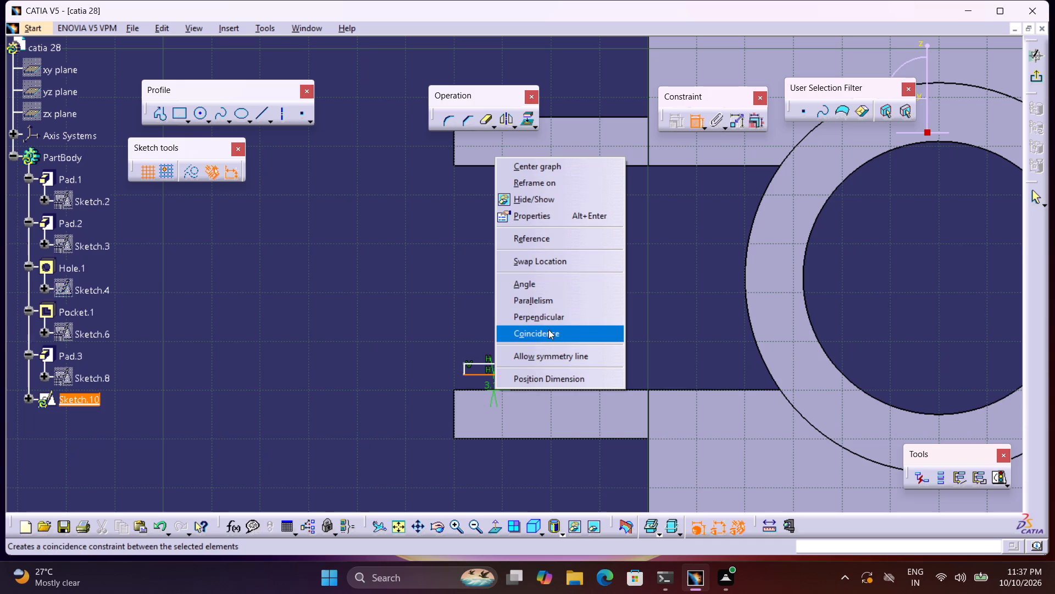
left_click(550, 335)
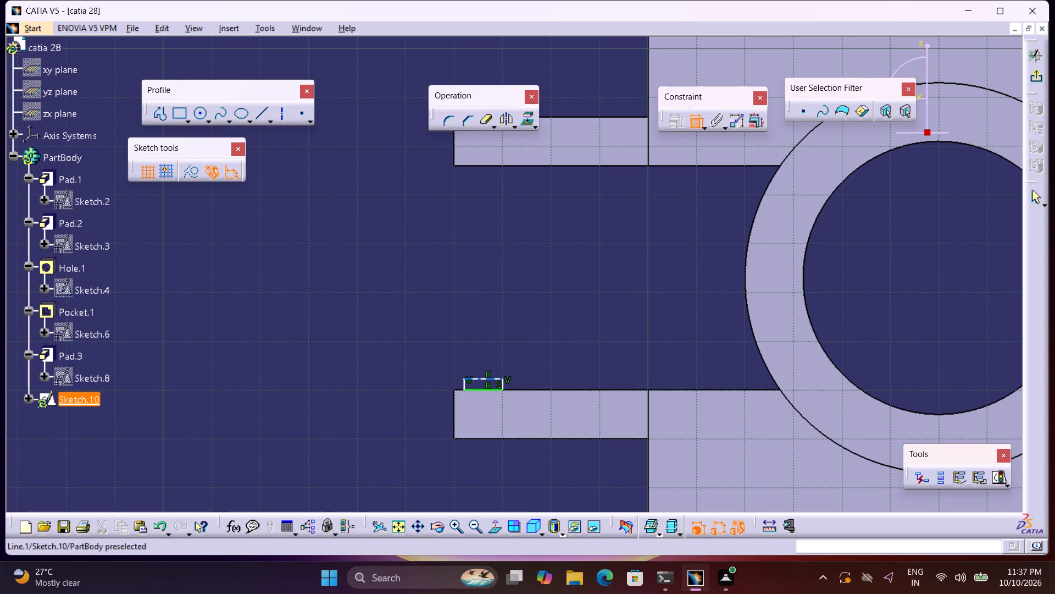
left_click(464, 384)
left_click(452, 398)
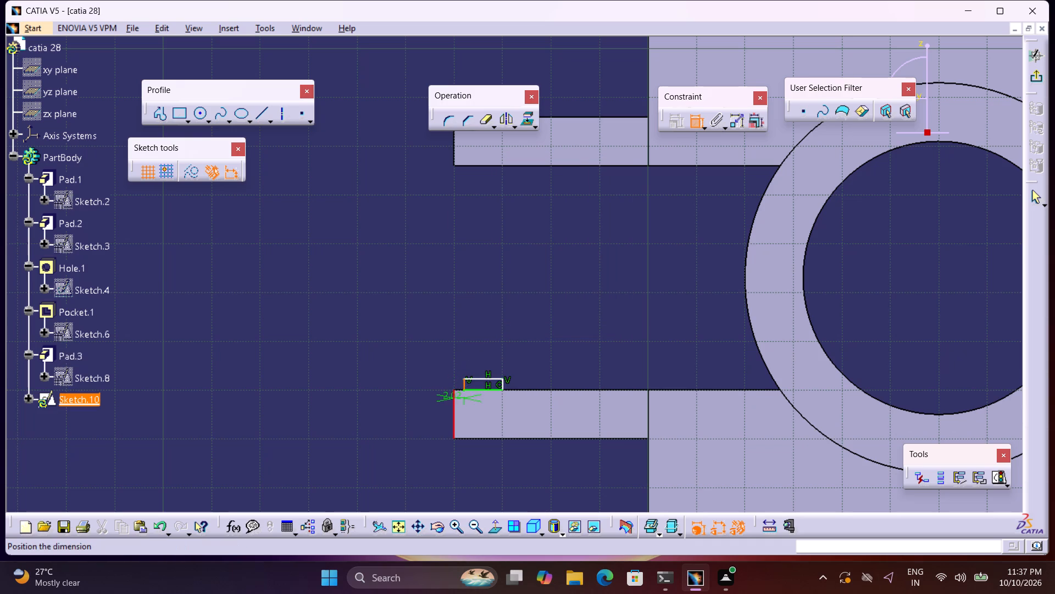
right_click(452, 398)
left_click(497, 346)
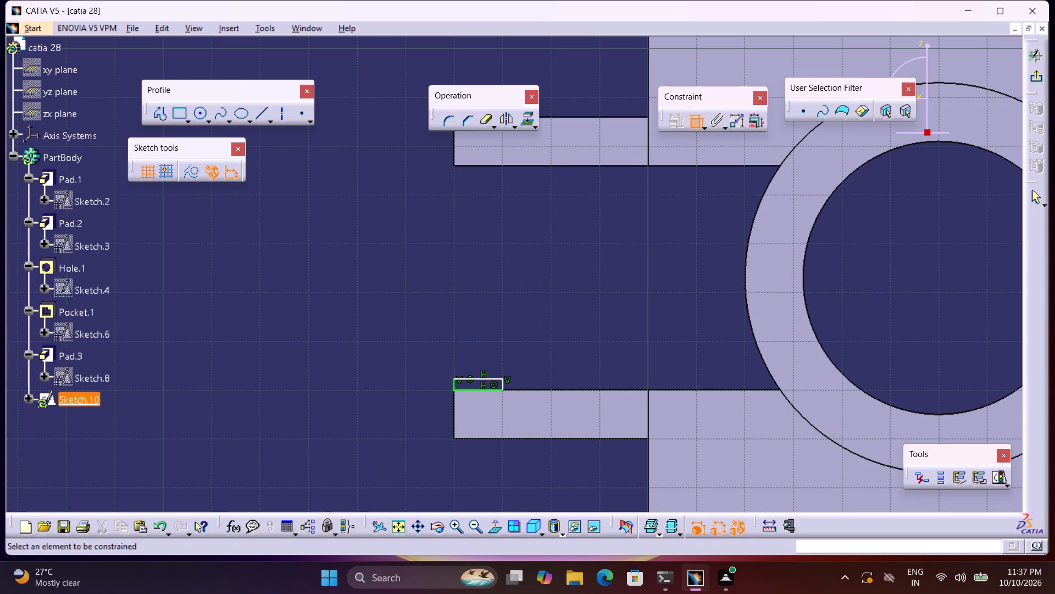
Dimension the rectangle's width and set it to 10 mm.
left_click(484, 378)
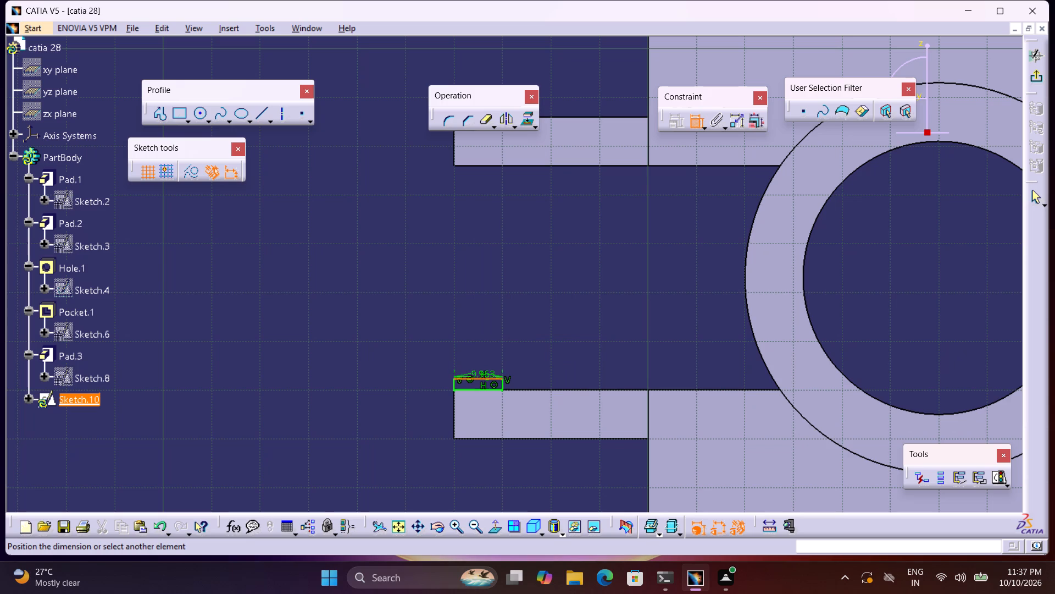
left_click(485, 317)
double_click(485, 317)
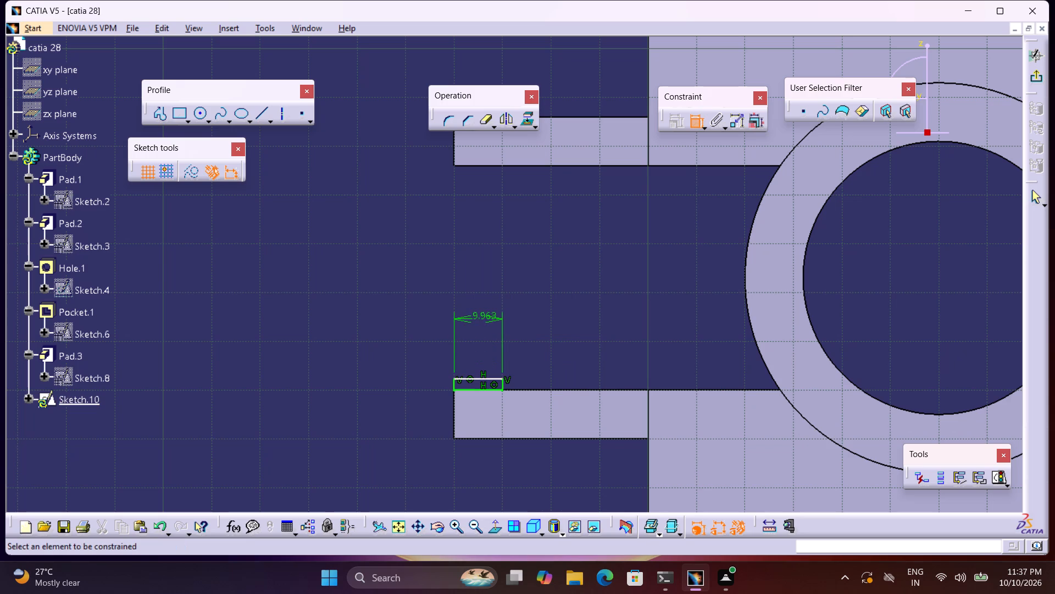
double_click(485, 317)
key("1")
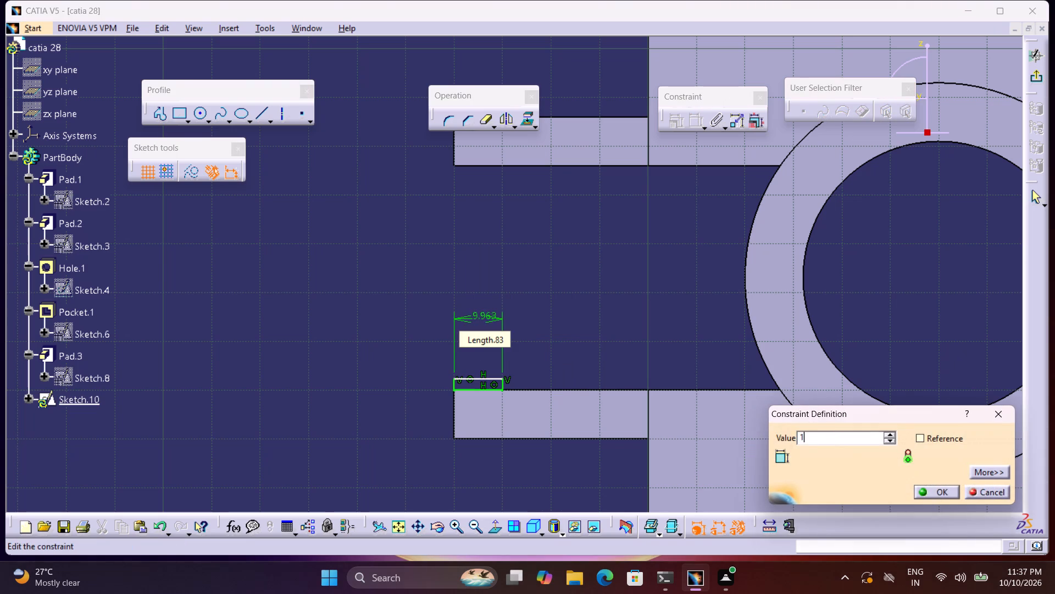
key("0")
key("Return")
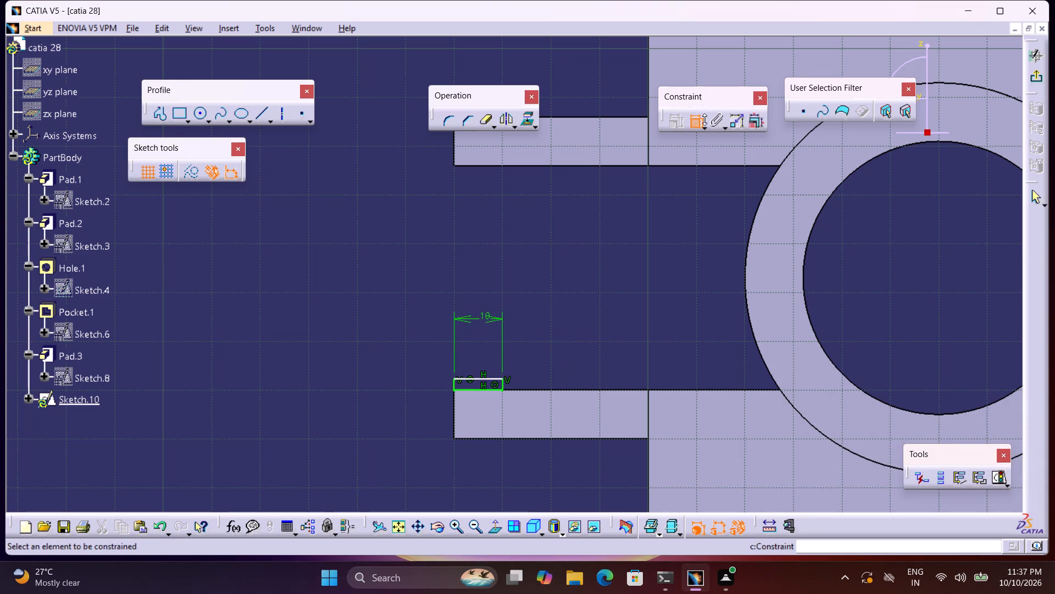
Make the rectangle's top edge coincident with the upper tongue's bottom edge and exit the sketch.
left_click(489, 376)
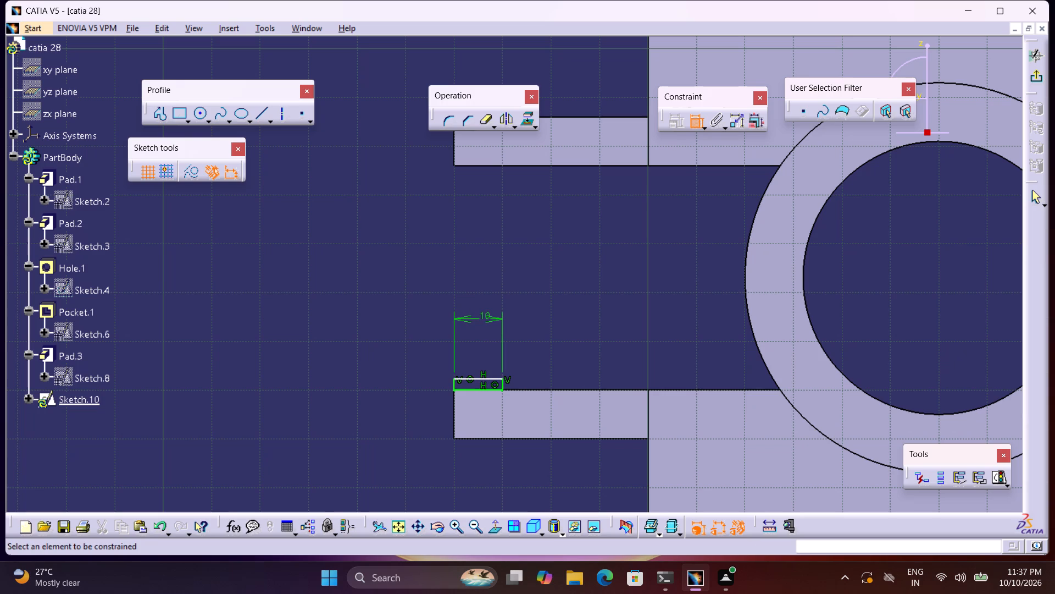
left_click(491, 378)
middle_click_drag(524, 249, 542, 324)
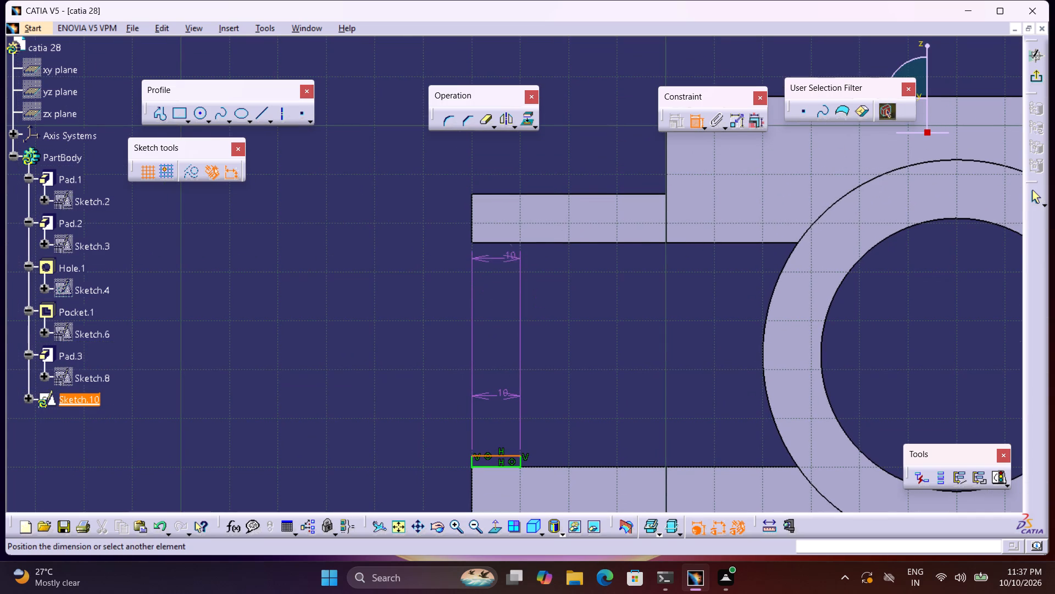
left_click(506, 240)
right_click(506, 240)
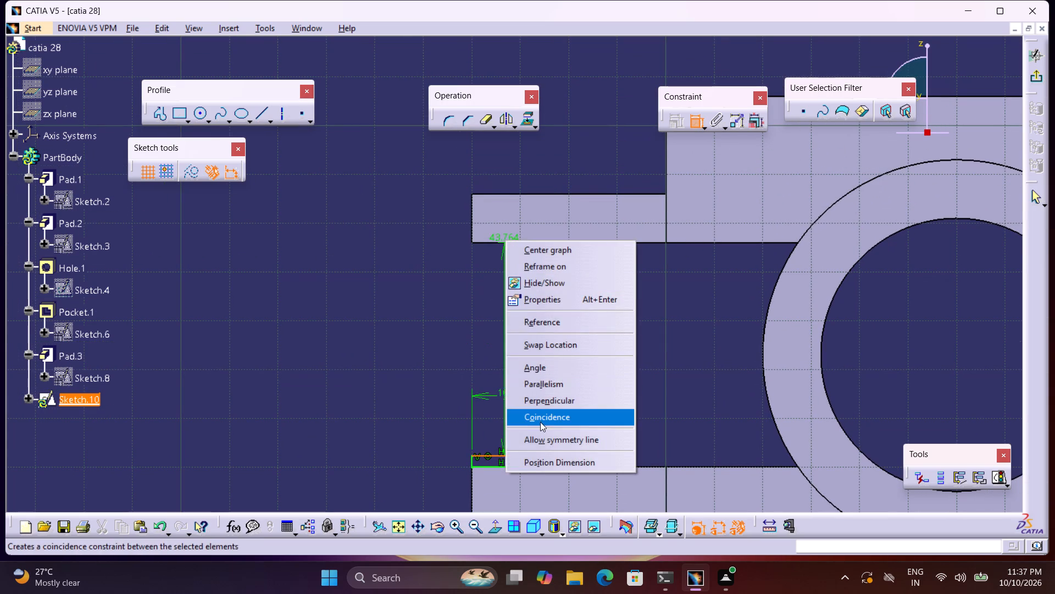
left_click(541, 422)
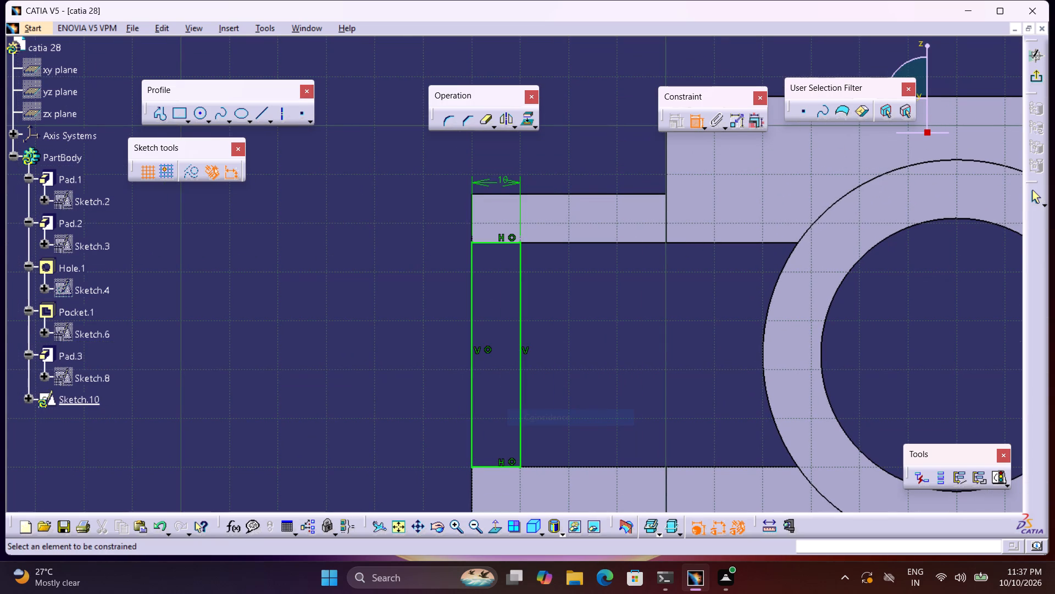
left_click(1031, 81)
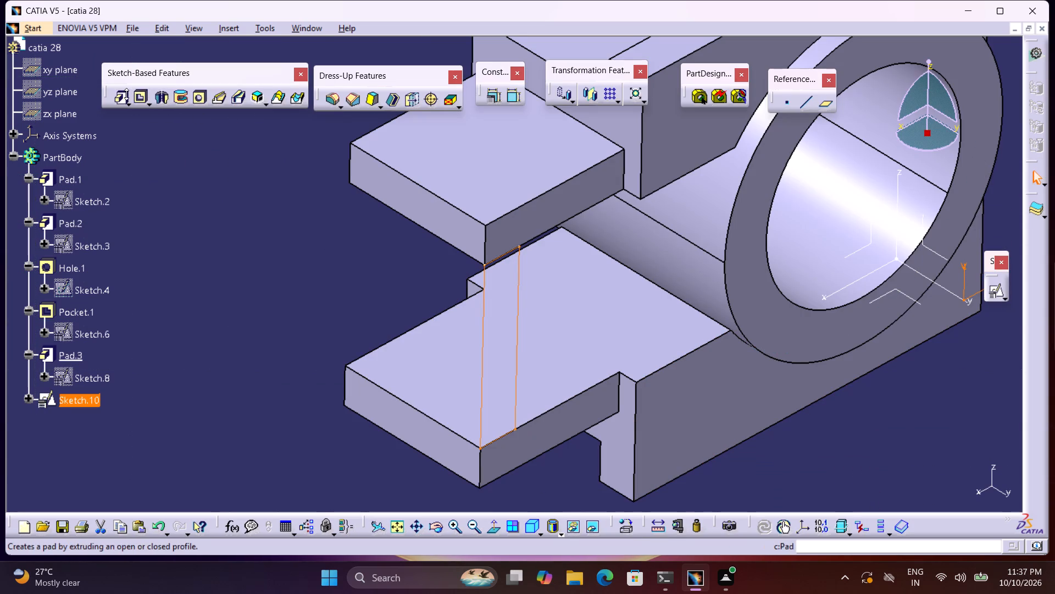
Pad the 10 mm wide rectangle by 40 mm in the reversed direction, across the tongues' width.
left_click(122, 94)
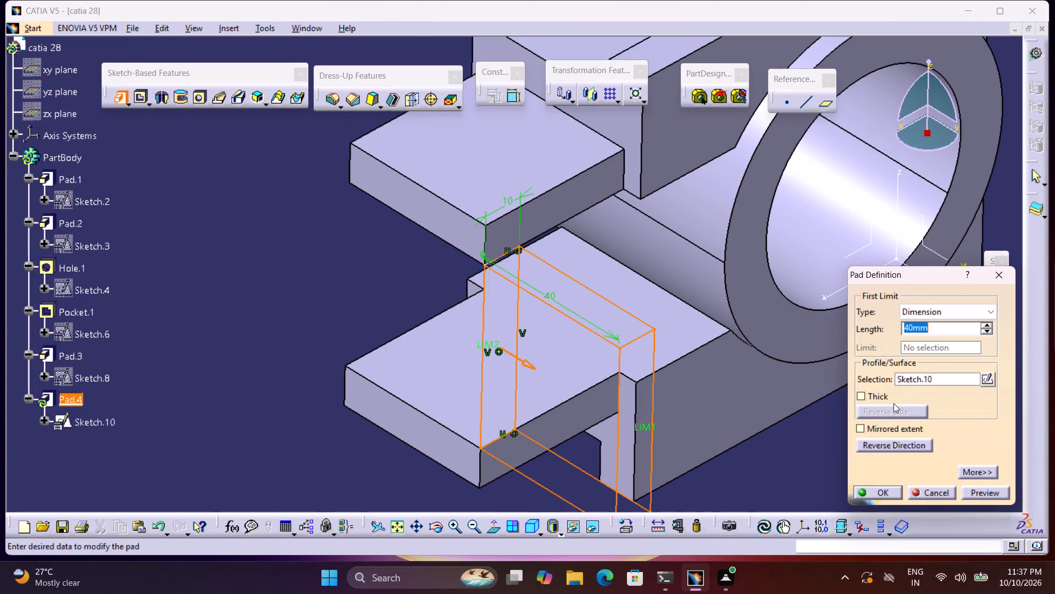
left_click(895, 444)
left_click(881, 491)
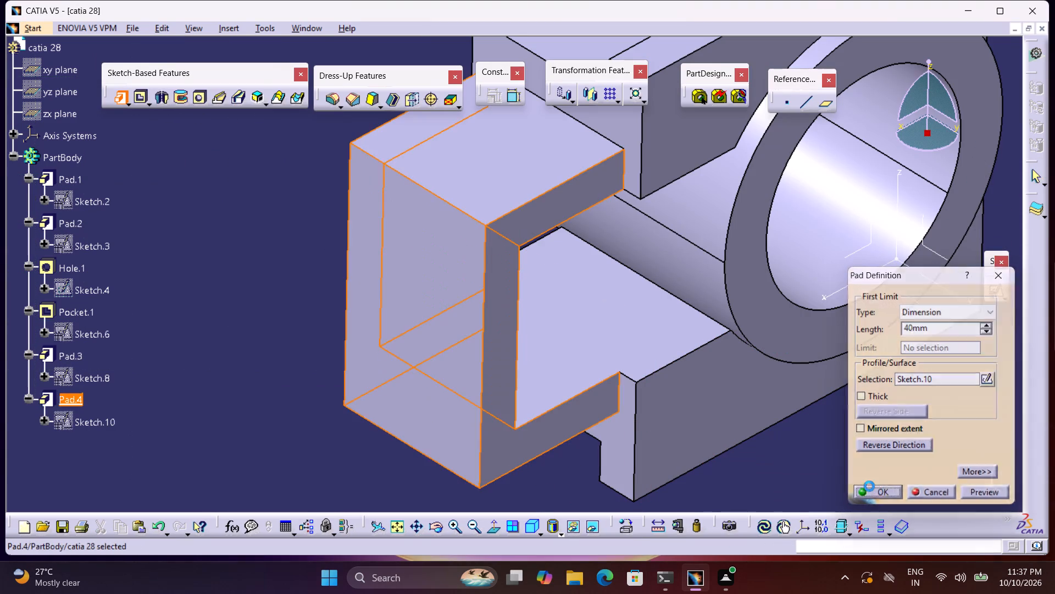
left_click(861, 482)
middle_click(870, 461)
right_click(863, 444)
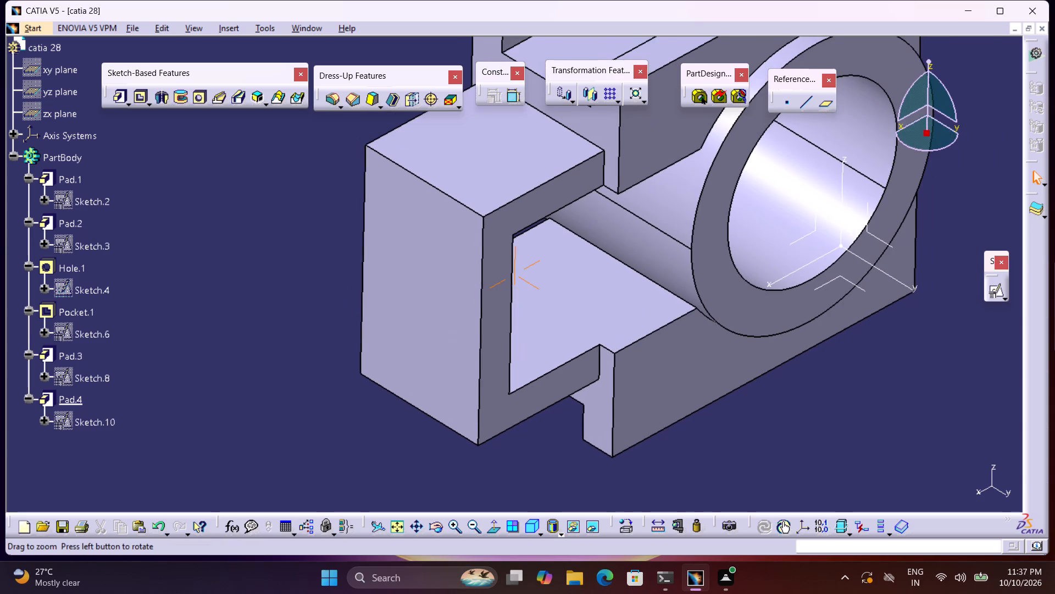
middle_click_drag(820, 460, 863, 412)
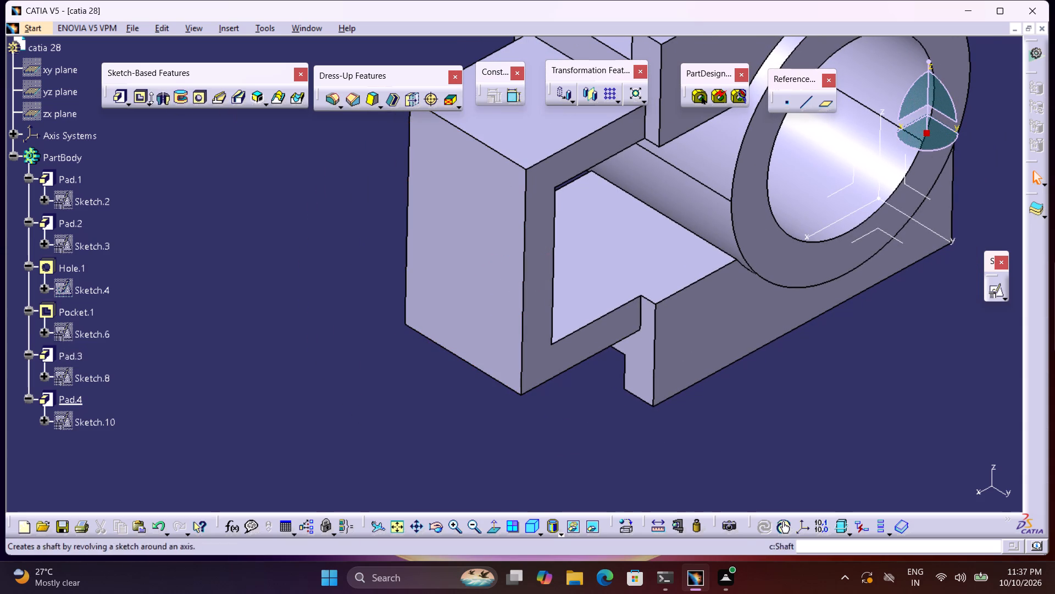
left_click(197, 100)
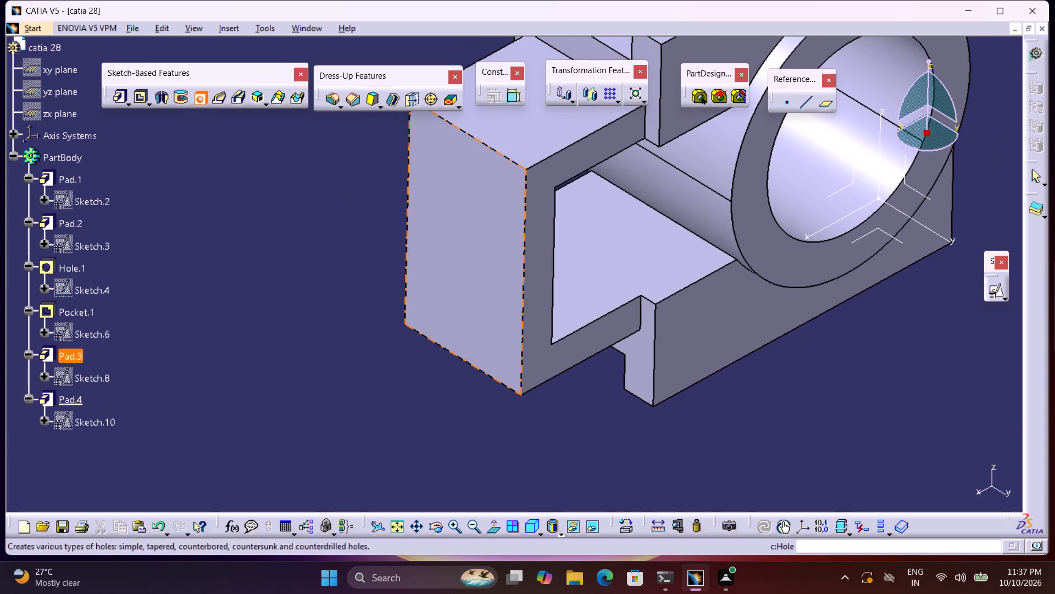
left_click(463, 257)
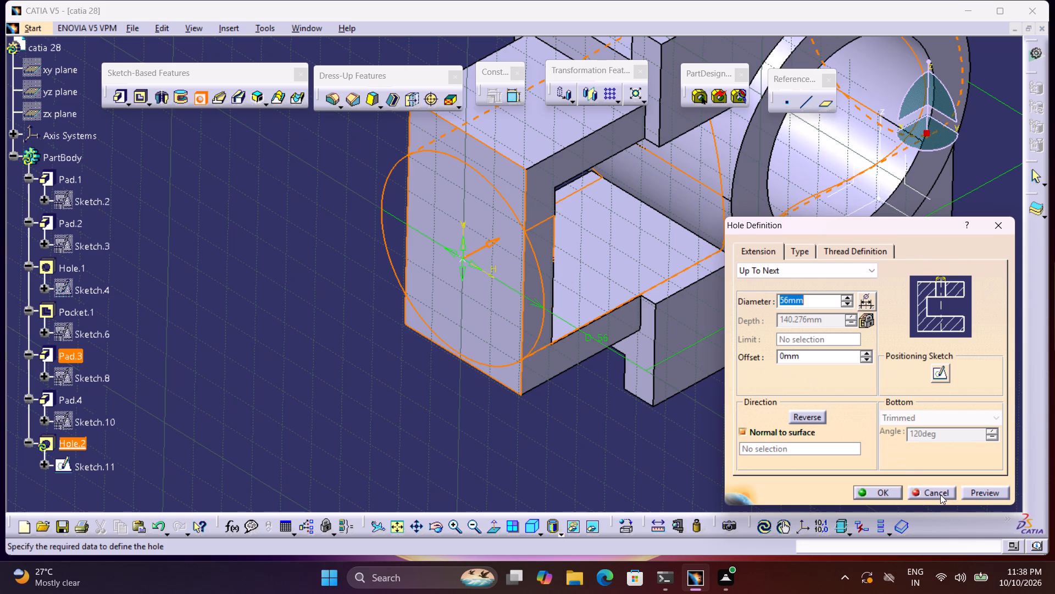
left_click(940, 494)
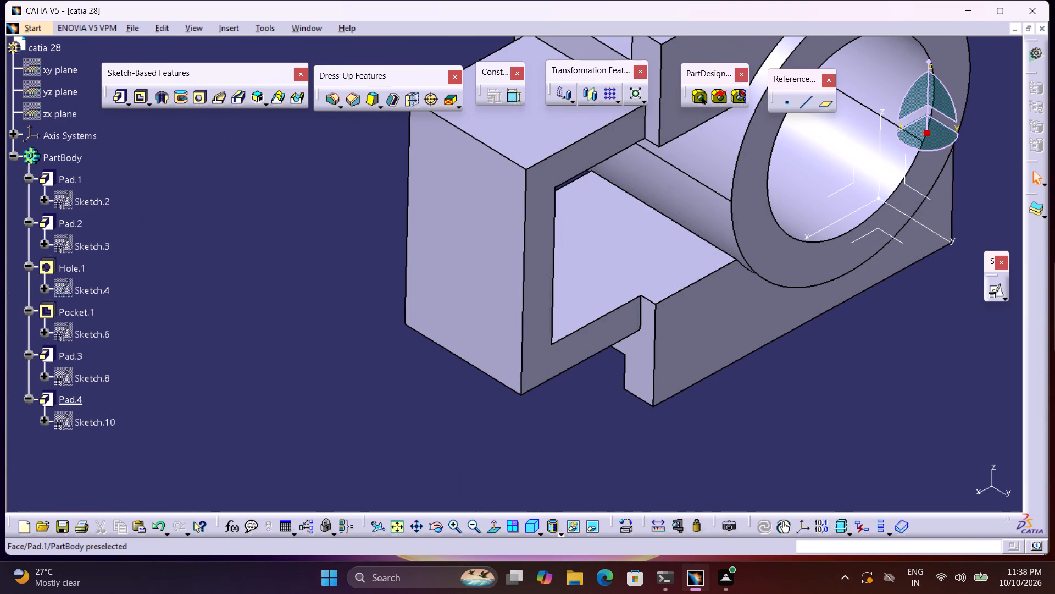
Start a positioned sketch on the end wall's outer face and draw a circle about 35 mm in diameter near the face's centre.
left_click(991, 293)
left_click(496, 224)
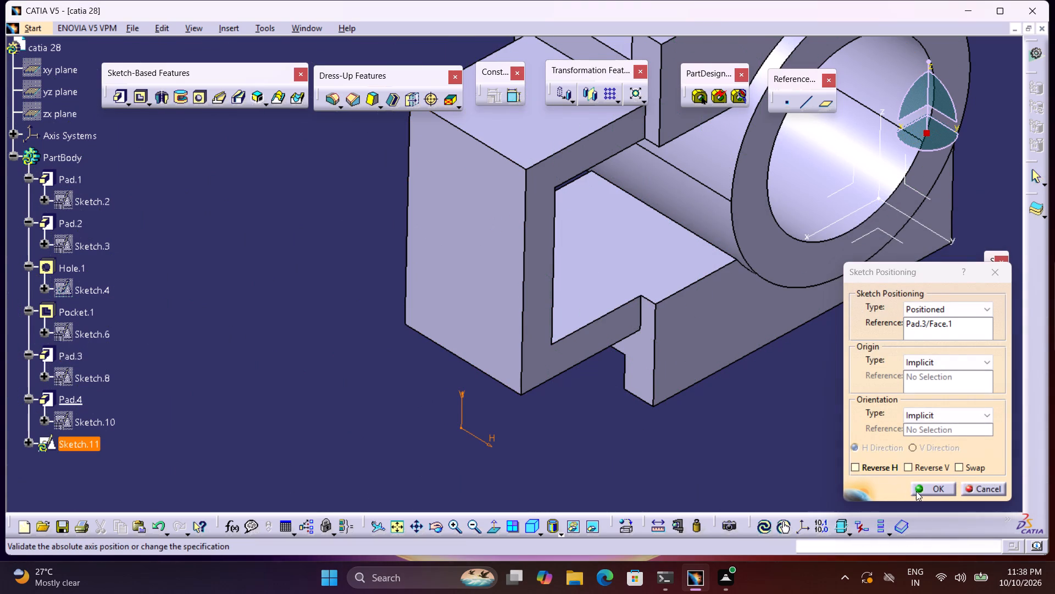
left_click(919, 491)
middle_click_drag(513, 327, 536, 335)
double_click(819, 372)
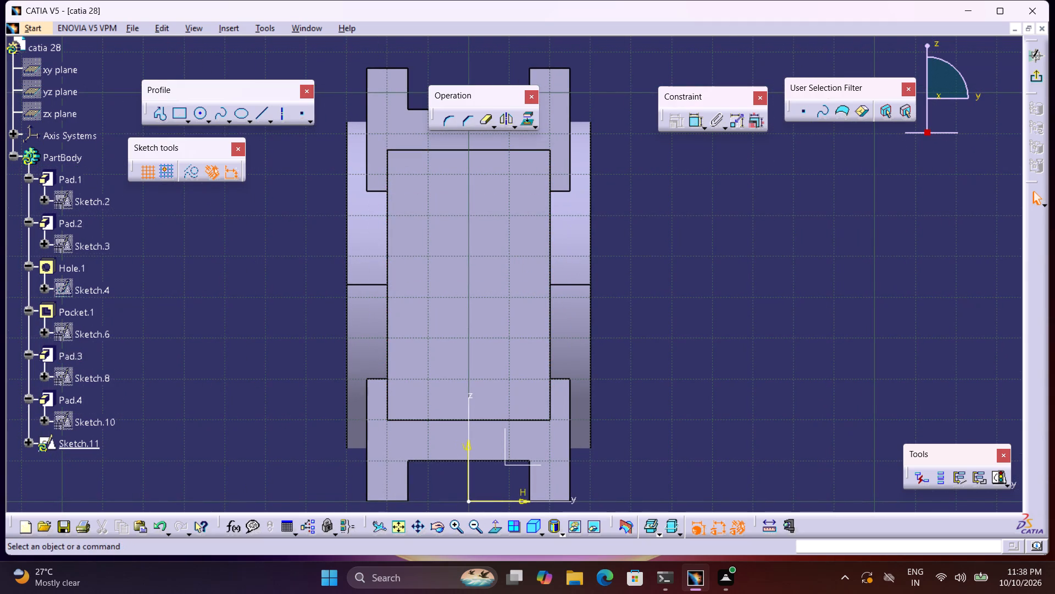
left_click(196, 116)
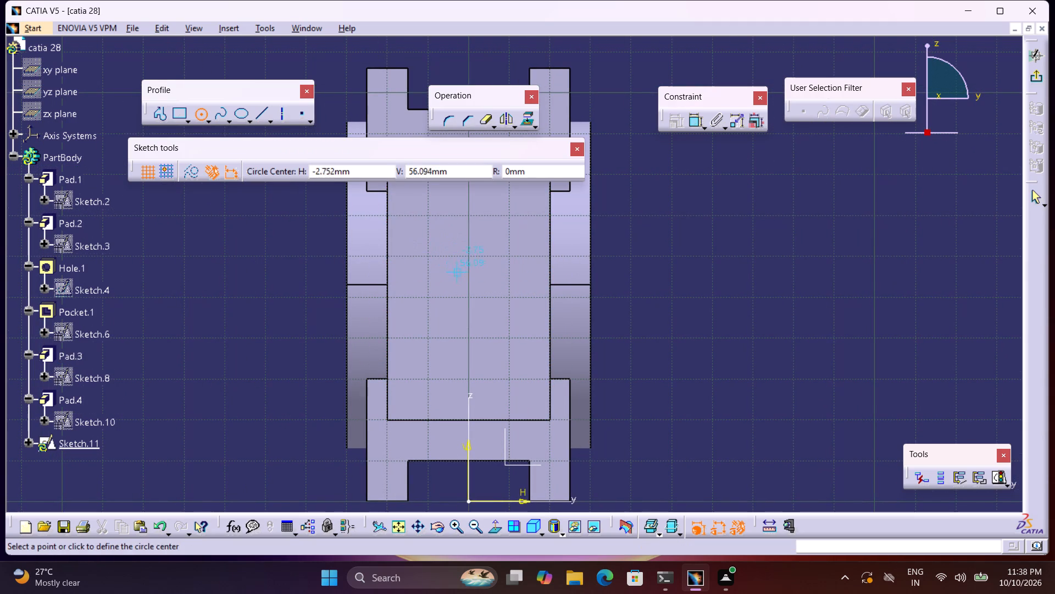
left_click(467, 278)
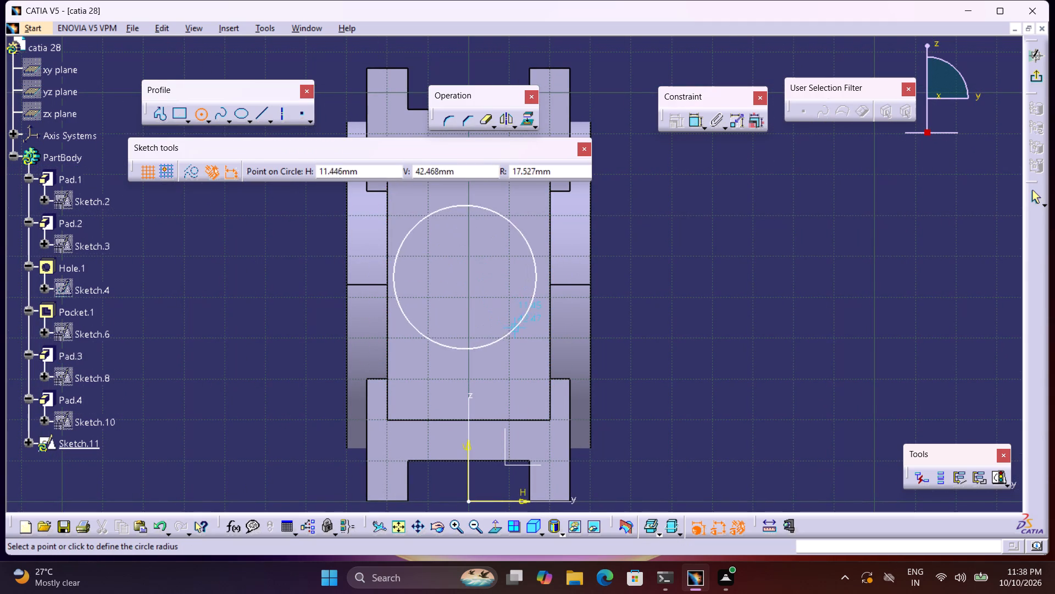
left_click(515, 327)
Dimension the circle's diameter on the end wall sketch and set it to 56 mm.
left_click(692, 125)
left_click(713, 250)
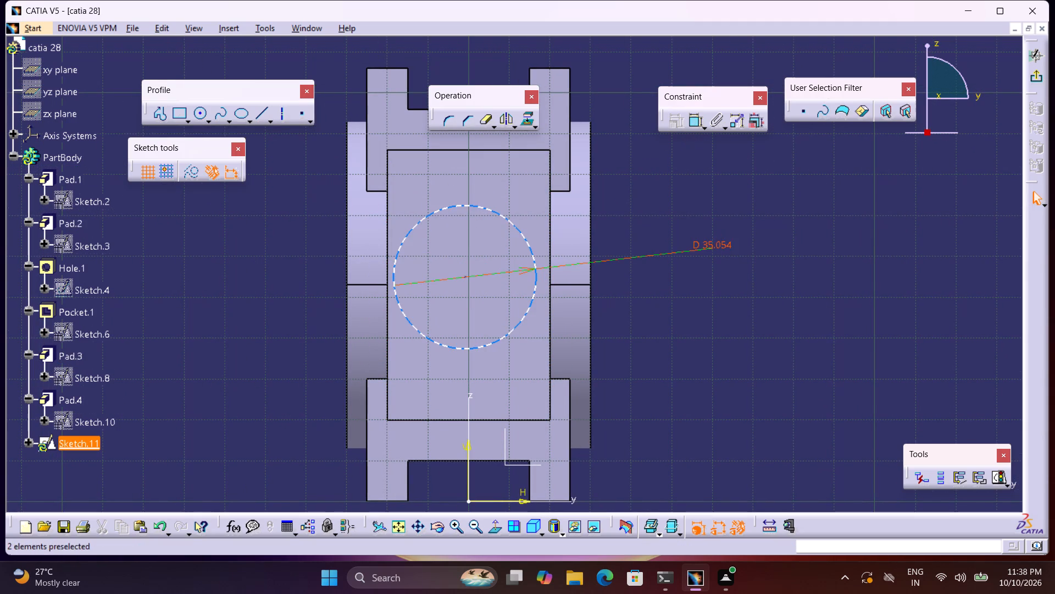
double_click(719, 246)
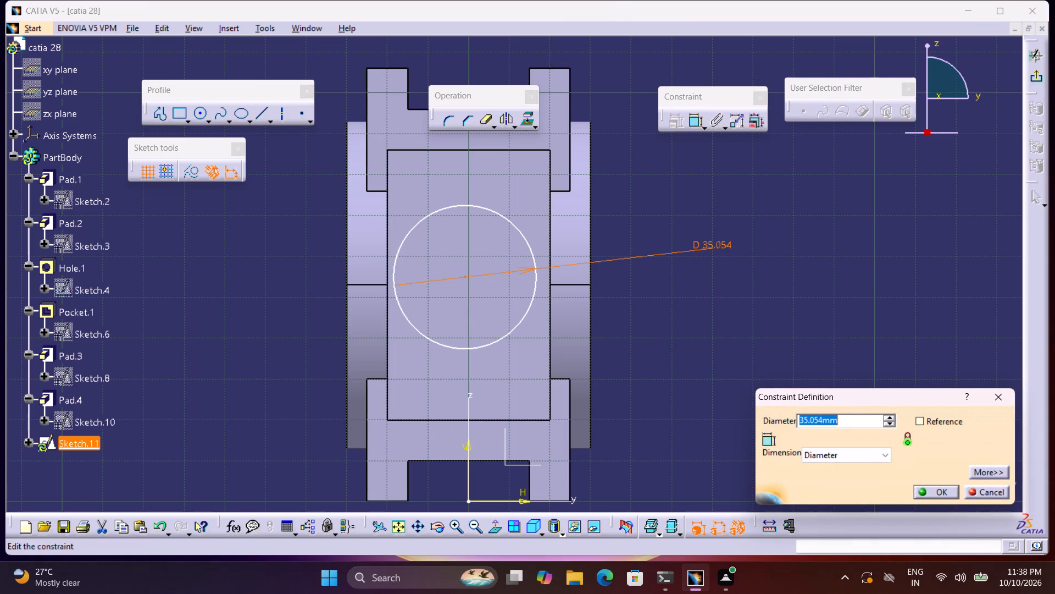
key("5")
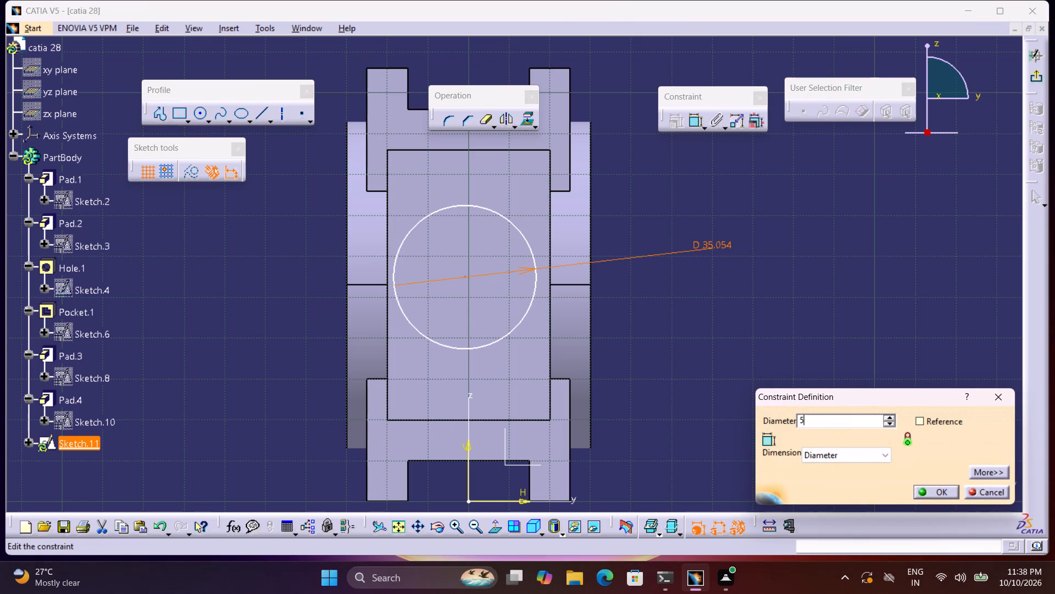
key("6")
key("Return")
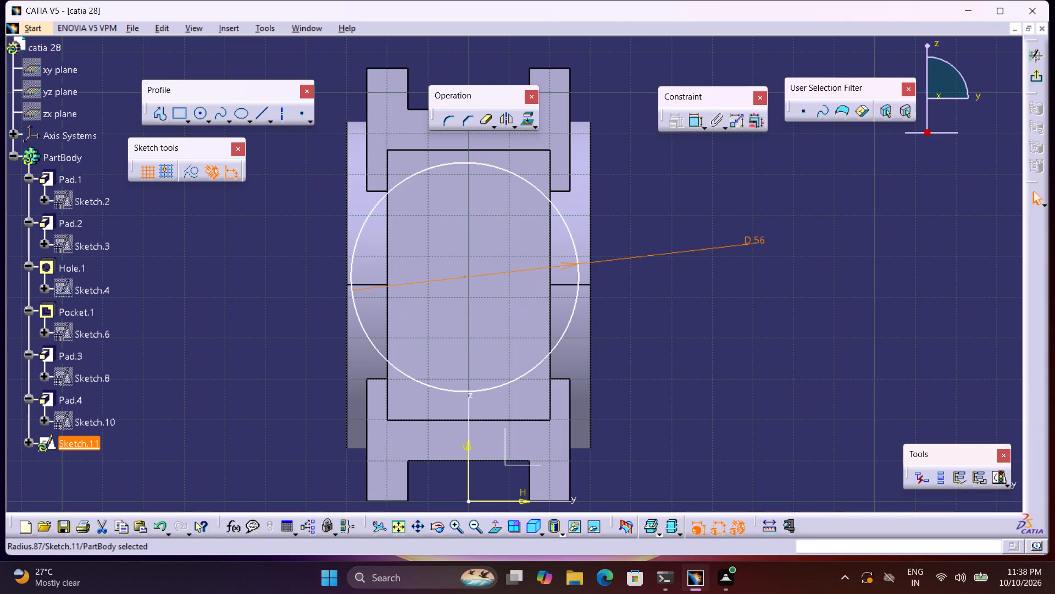
Dimension the horizontal distance from the circle's centre to the end wall's vertical side edge and set it to 20 mm.
left_click(697, 122)
left_click(465, 279)
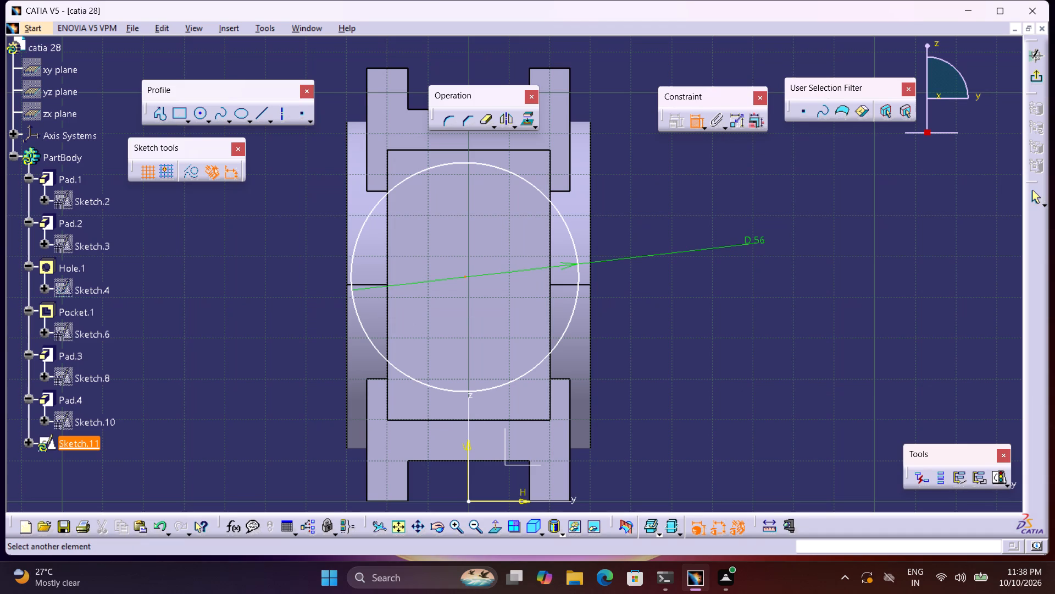
left_click(549, 305)
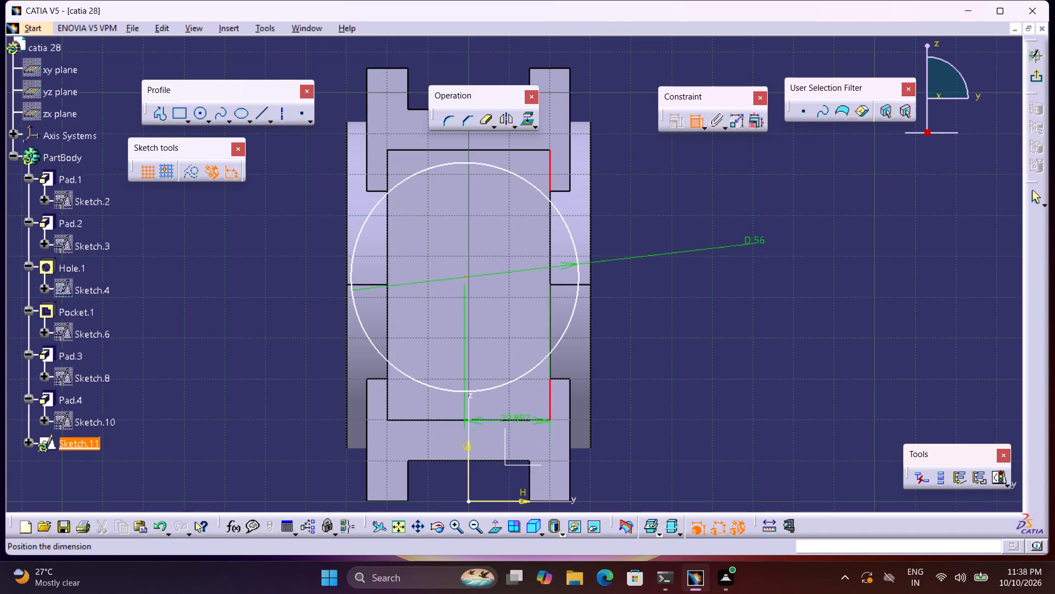
left_click(518, 410)
double_click(521, 408)
key("2")
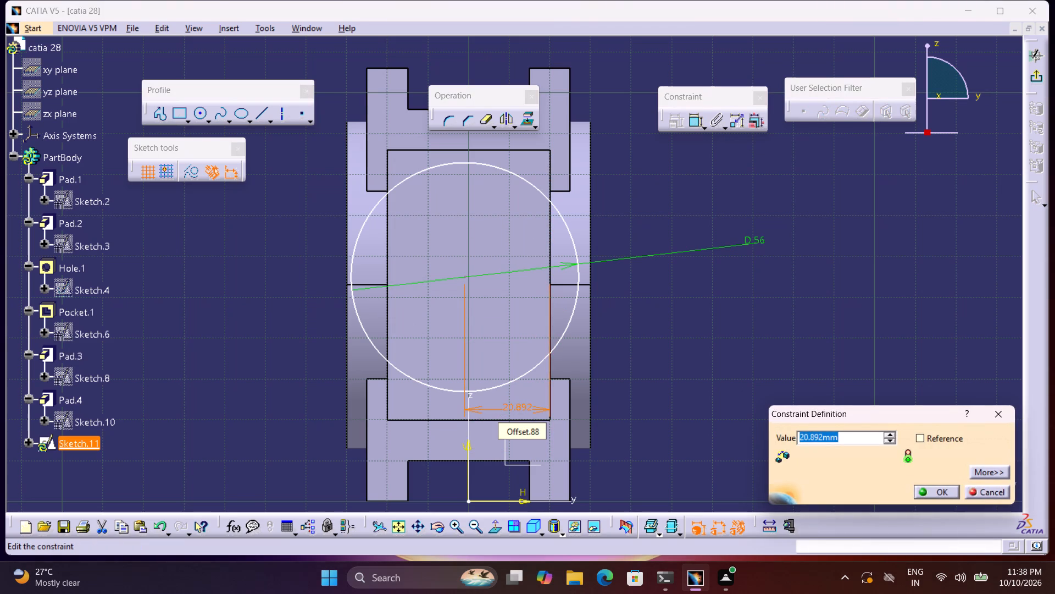
key("0")
key("Return")
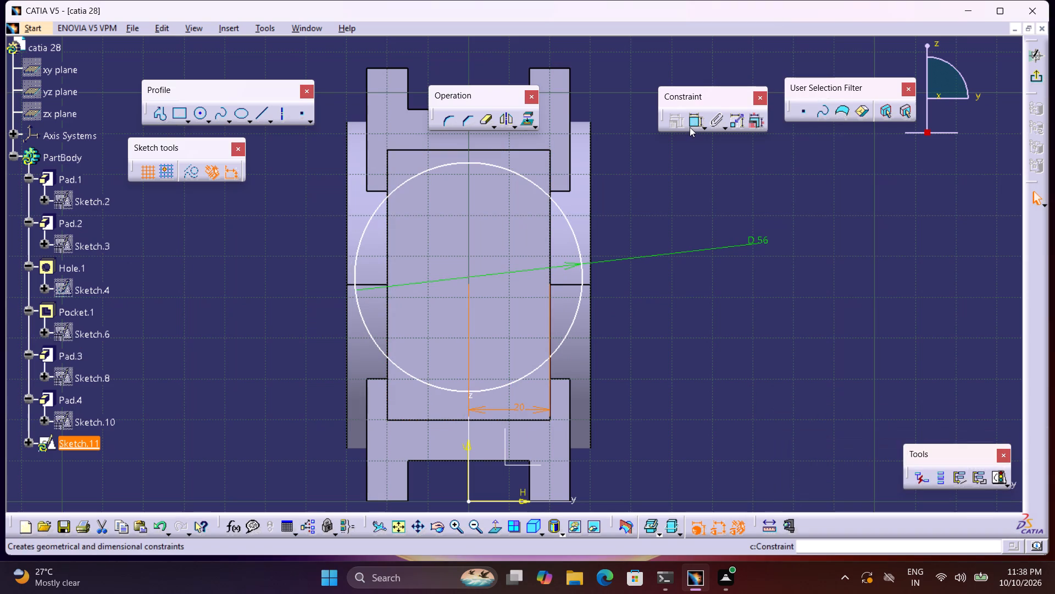
Dimension the vertical distance from the circle's centre to the sketch's horizontal axis.
left_click(690, 127)
left_click(468, 277)
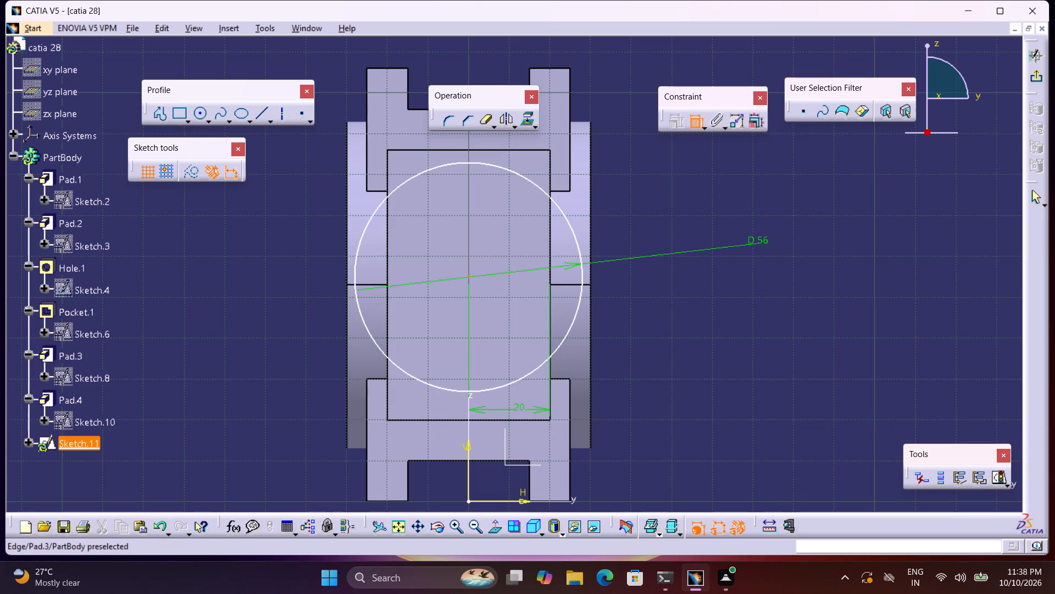
middle_click_drag(556, 435, 518, 418)
right_click_drag(537, 423, 518, 418)
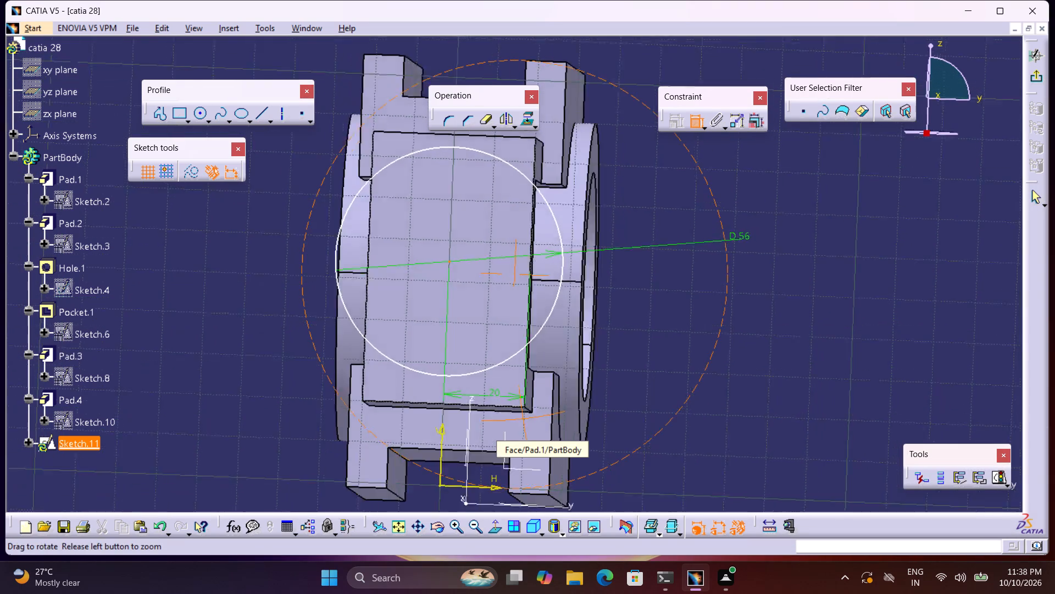
middle_click_drag(518, 418, 408, 388)
right_click_drag(518, 418, 408, 388)
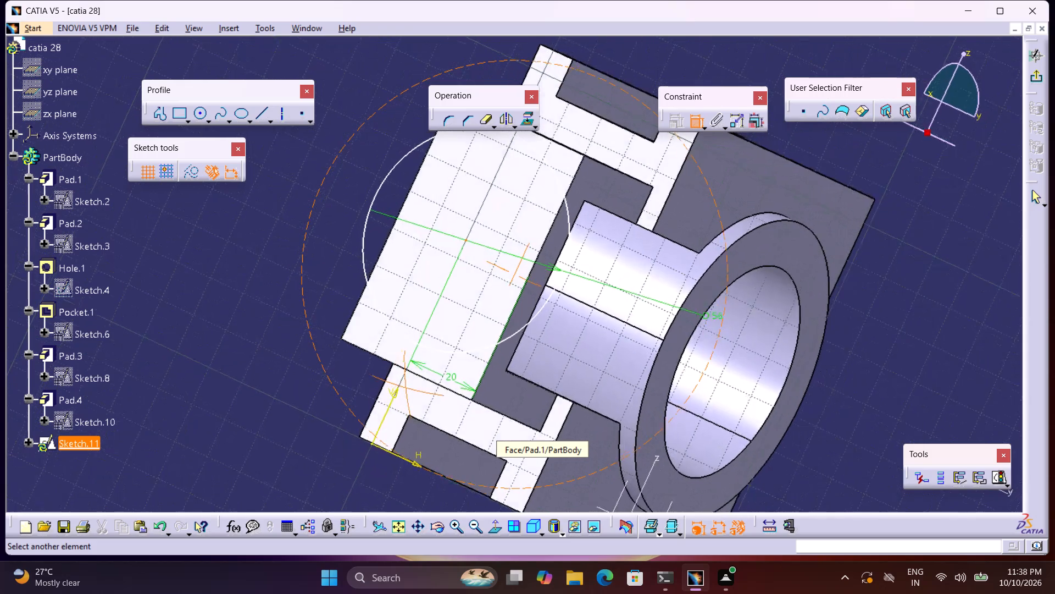
right_click_drag(408, 388, 458, 409)
middle_click_drag(408, 388, 441, 400)
right_click(459, 409)
right_click_drag(460, 409, 430, 398)
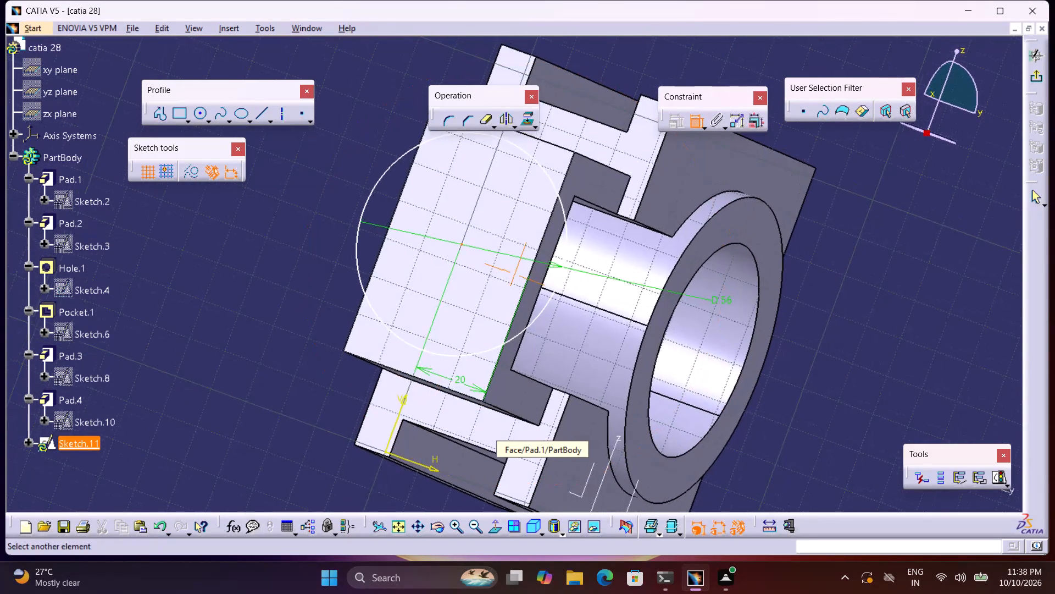
middle_click_drag(441, 400, 494, 419)
right_click_drag(465, 407, 482, 413)
right_click_drag(482, 413, 494, 419)
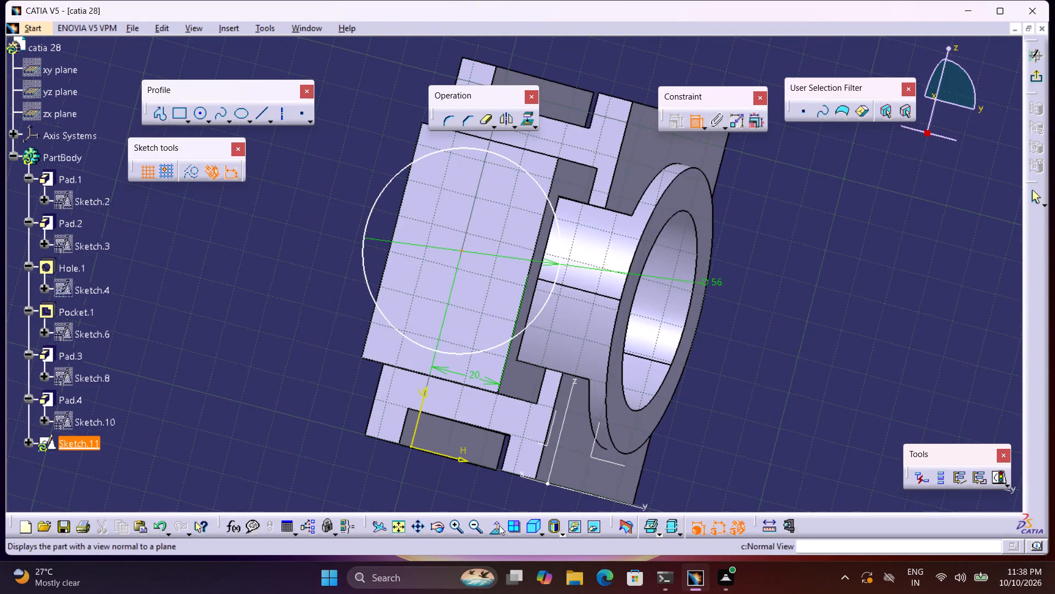
left_click(496, 525)
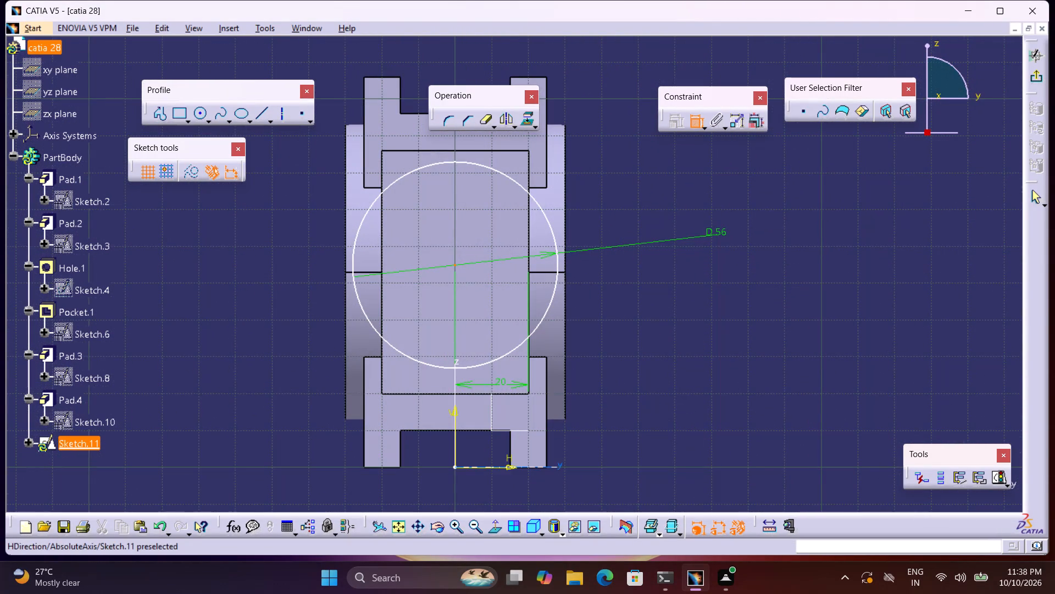
left_click(525, 465)
left_click(647, 427)
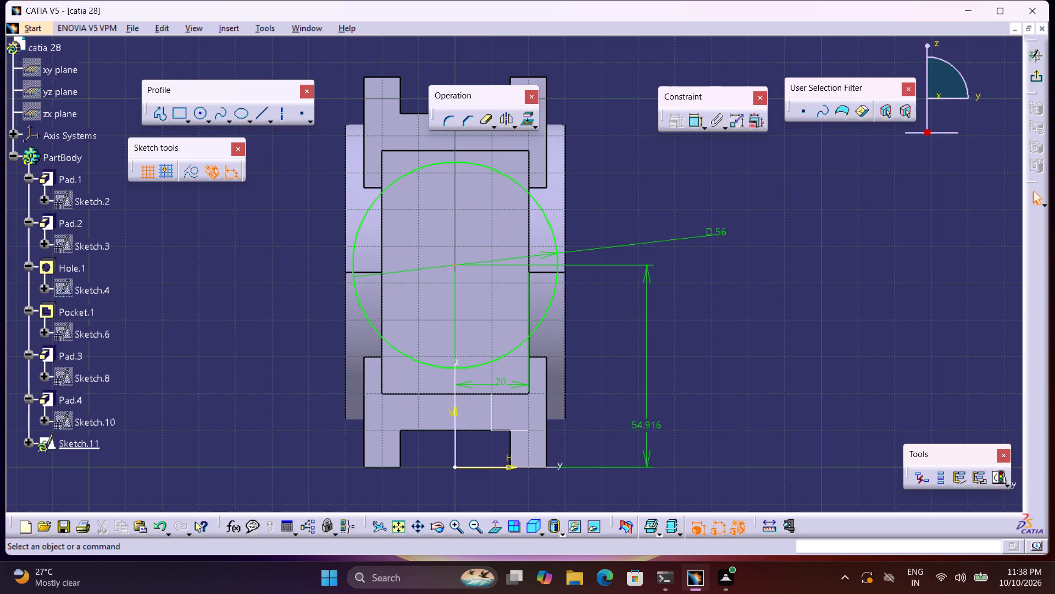
Set the circle centre's height above the horizontal axis to 53 mm and exit the sketch.
double_click(654, 425)
type("53")
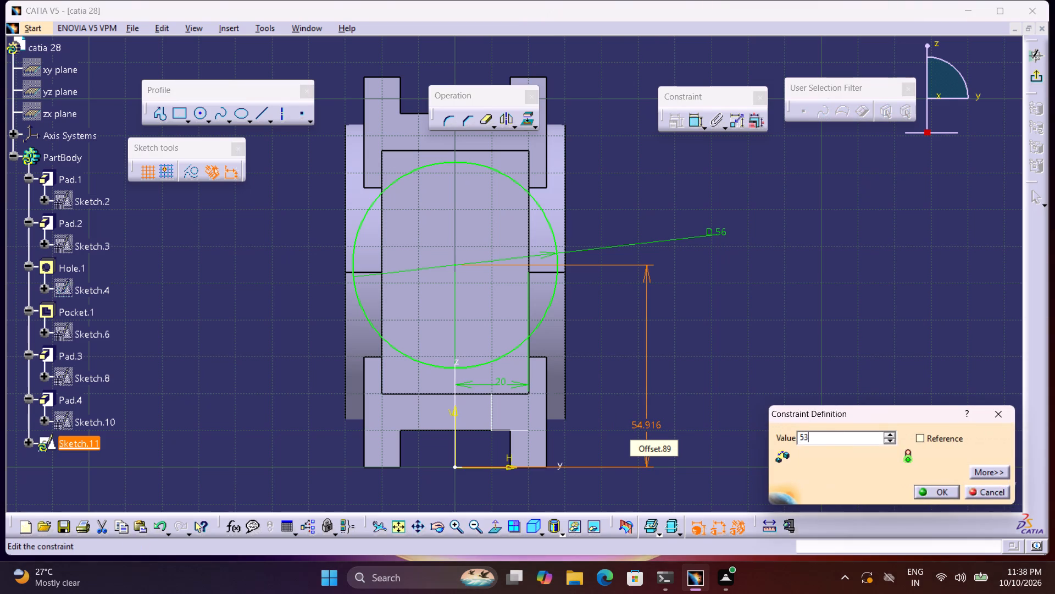
key("Return")
middle_click_drag(745, 324, 748, 349)
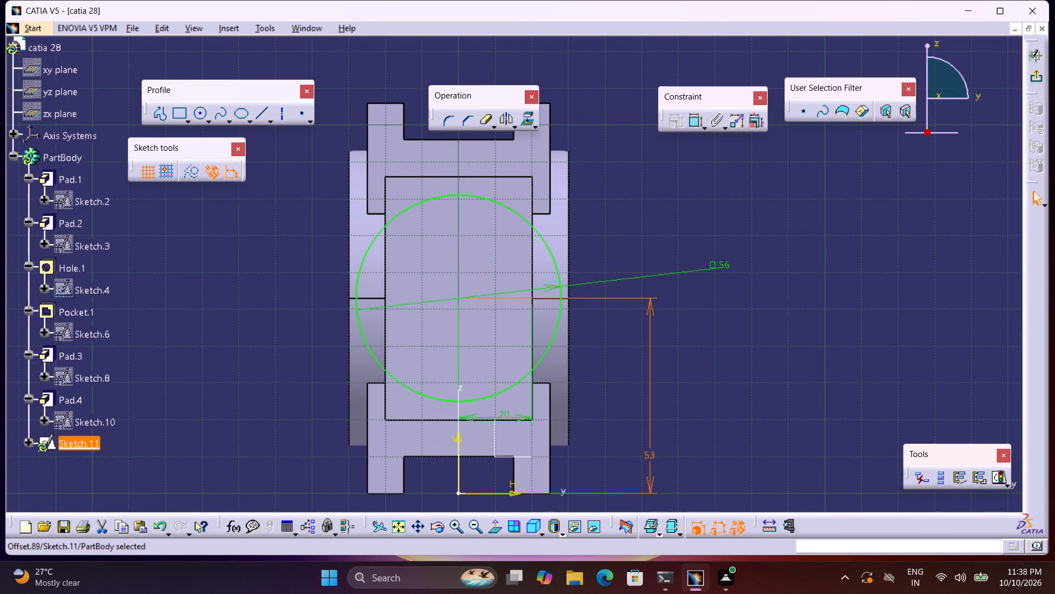
left_click(1028, 79)
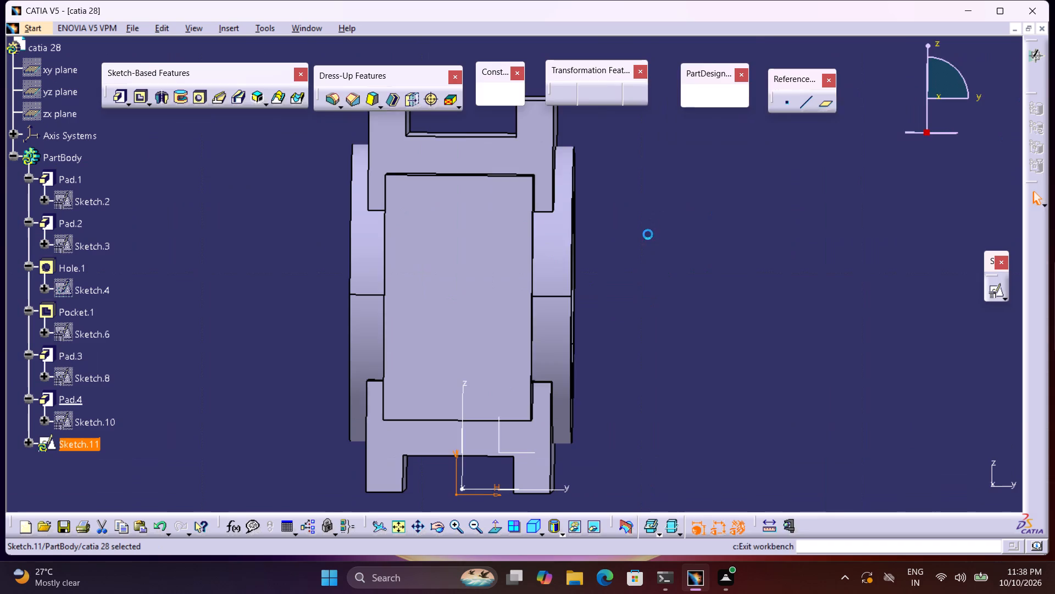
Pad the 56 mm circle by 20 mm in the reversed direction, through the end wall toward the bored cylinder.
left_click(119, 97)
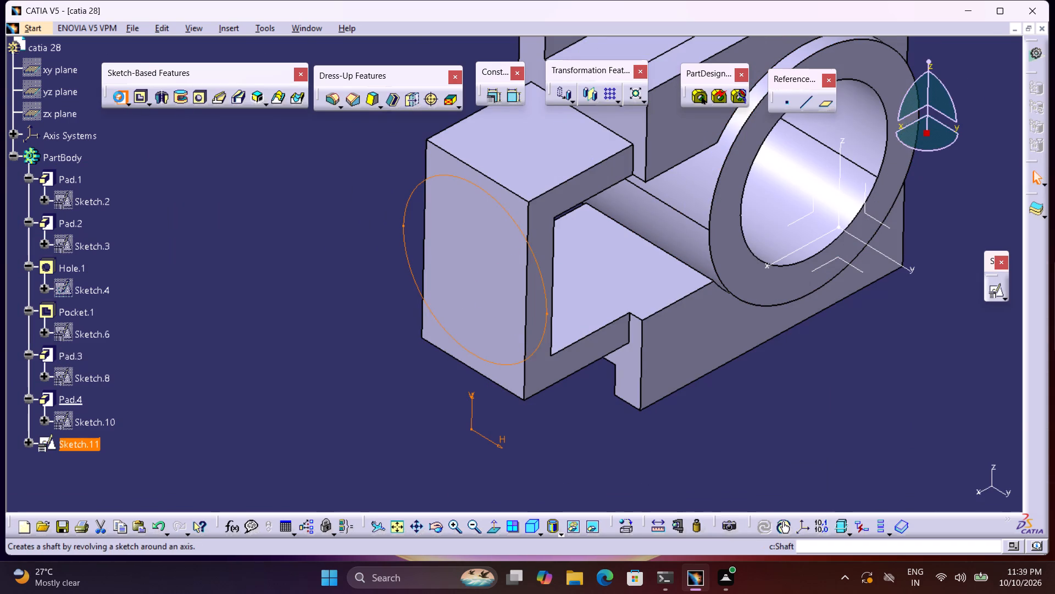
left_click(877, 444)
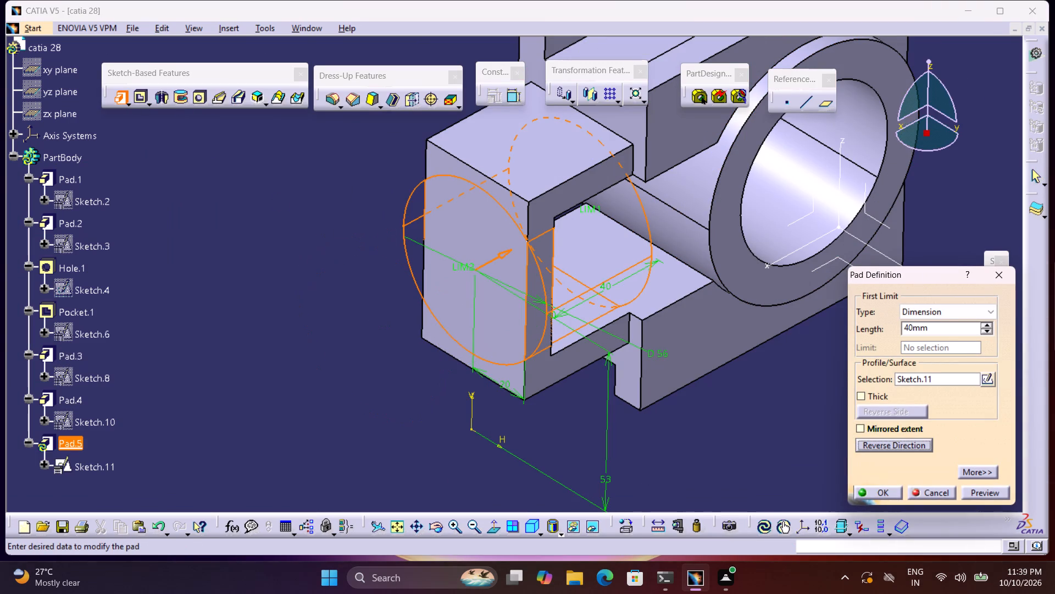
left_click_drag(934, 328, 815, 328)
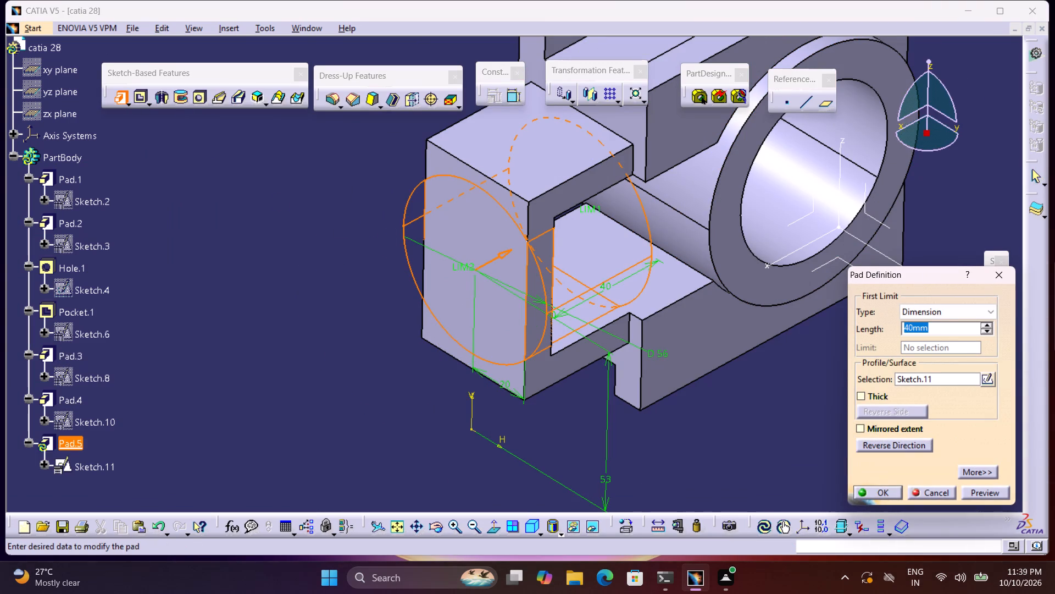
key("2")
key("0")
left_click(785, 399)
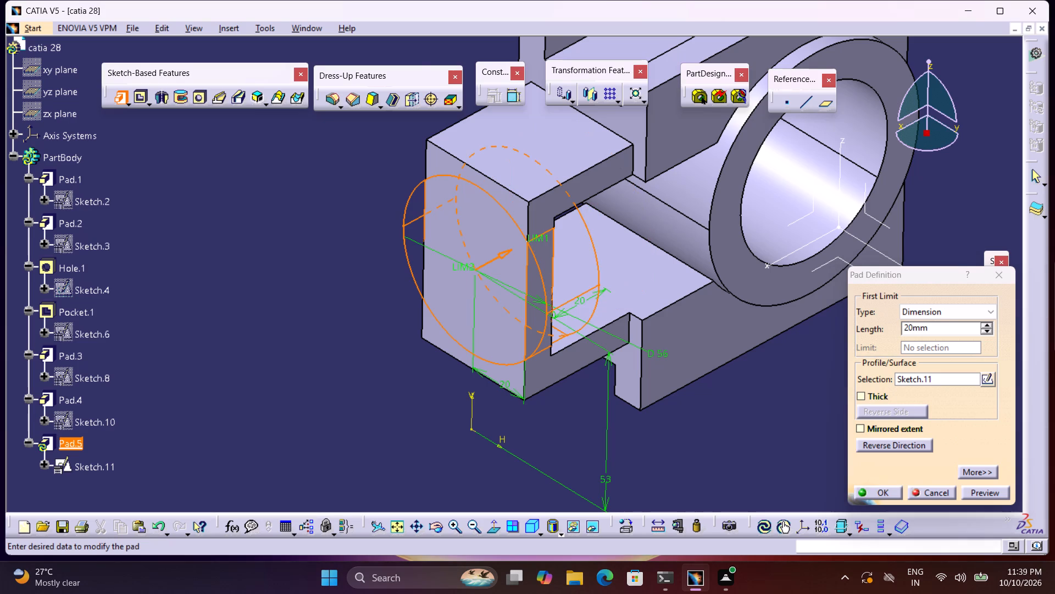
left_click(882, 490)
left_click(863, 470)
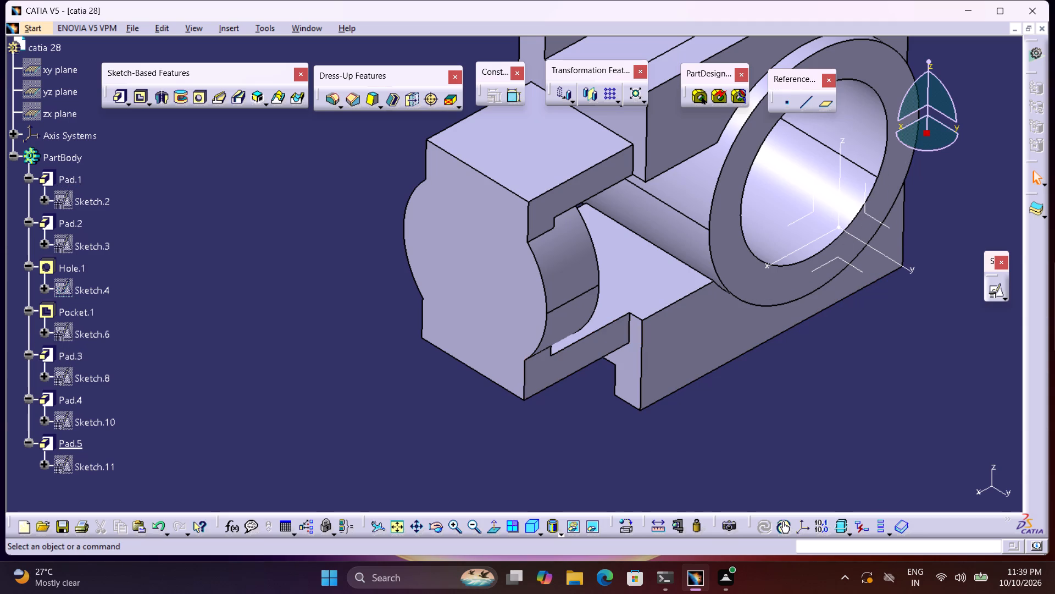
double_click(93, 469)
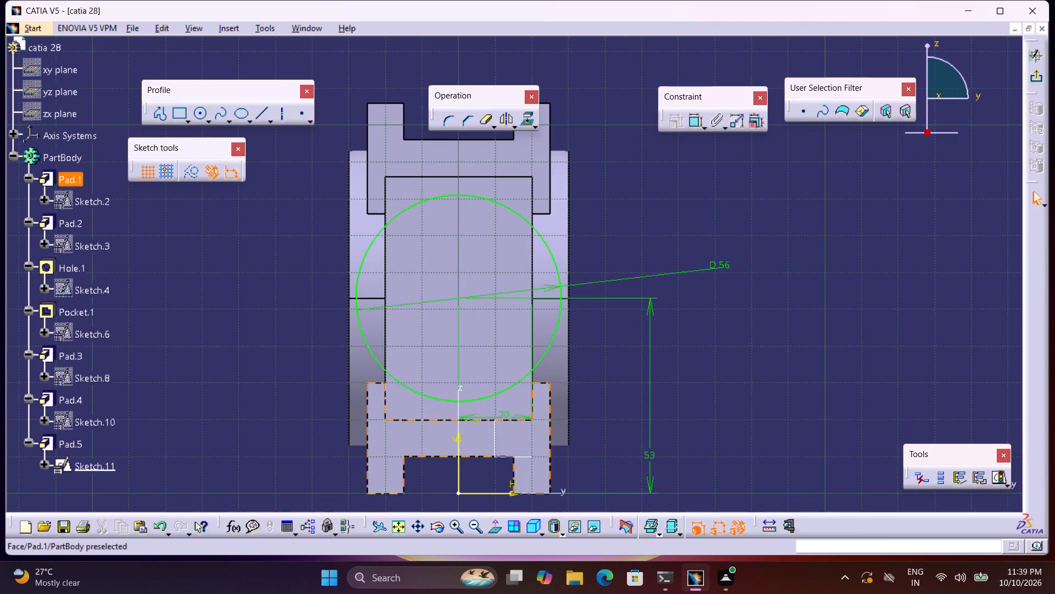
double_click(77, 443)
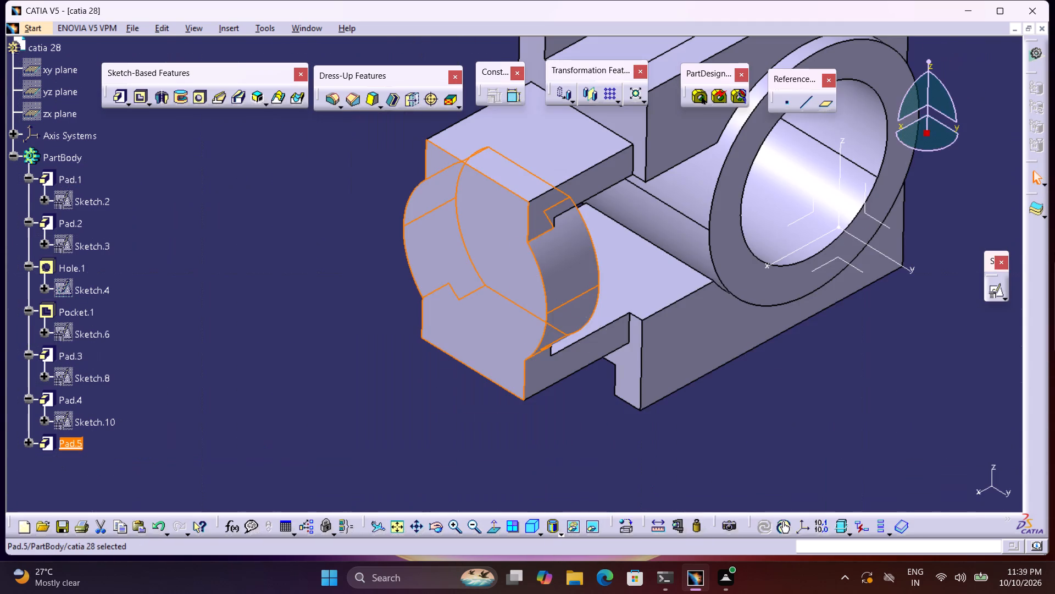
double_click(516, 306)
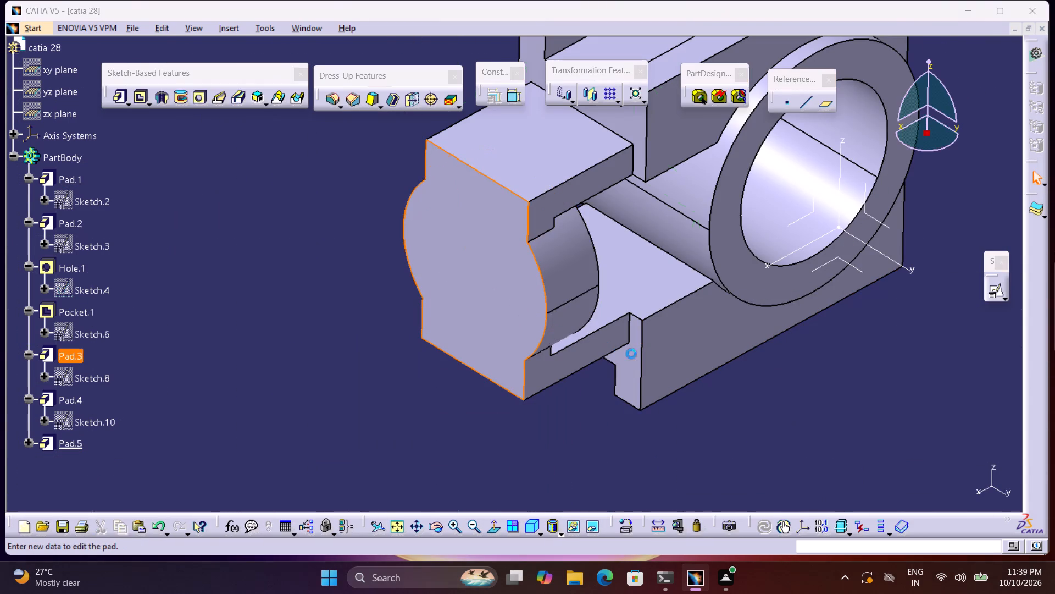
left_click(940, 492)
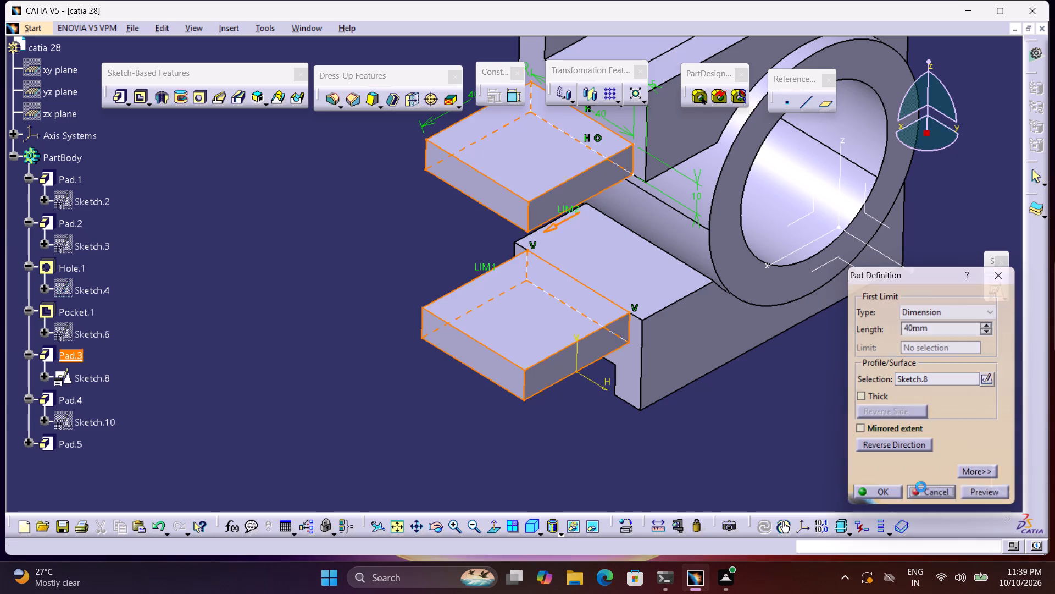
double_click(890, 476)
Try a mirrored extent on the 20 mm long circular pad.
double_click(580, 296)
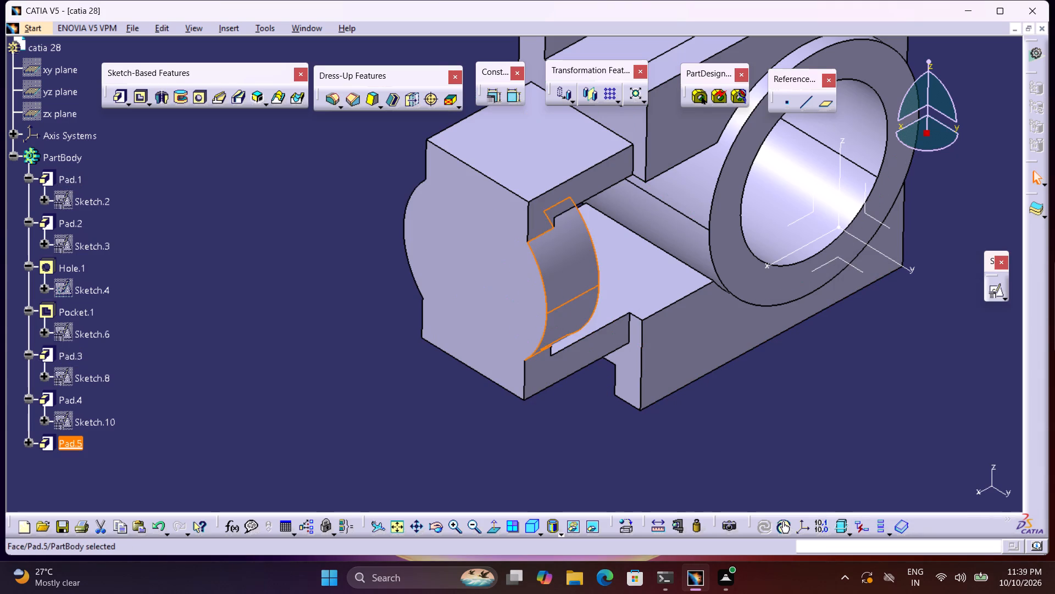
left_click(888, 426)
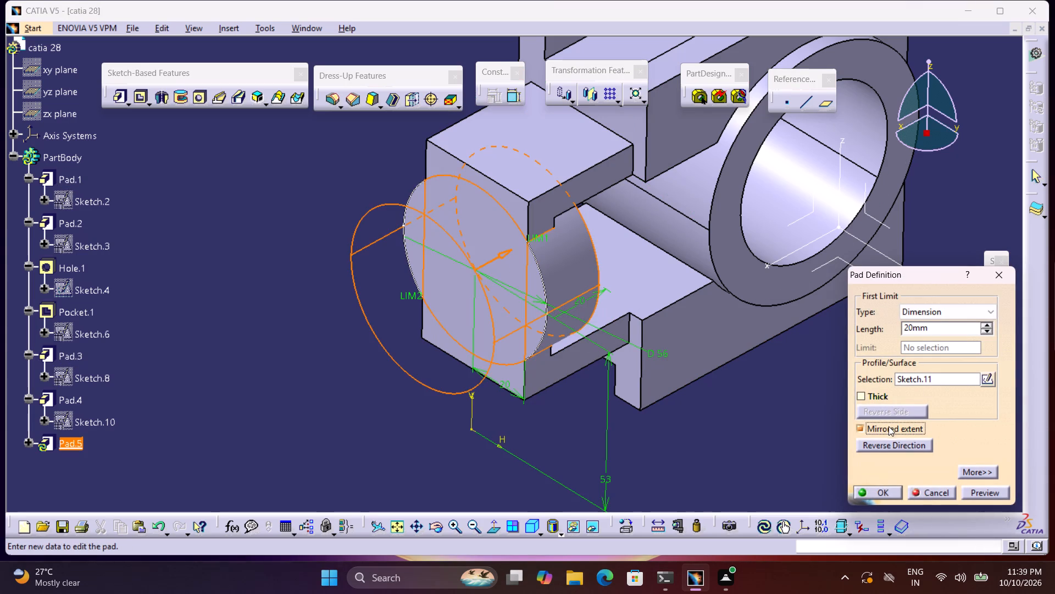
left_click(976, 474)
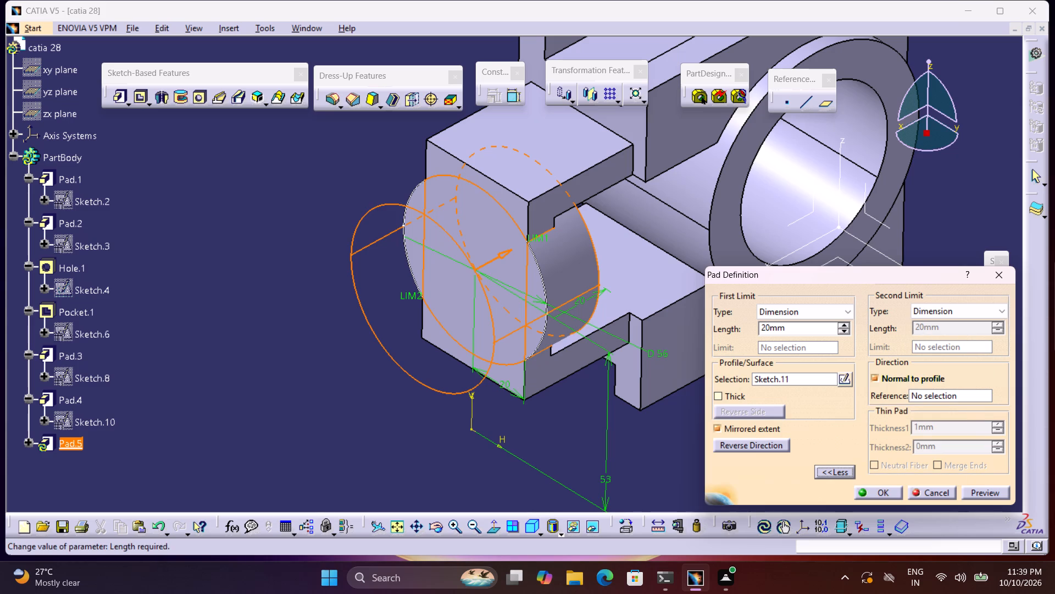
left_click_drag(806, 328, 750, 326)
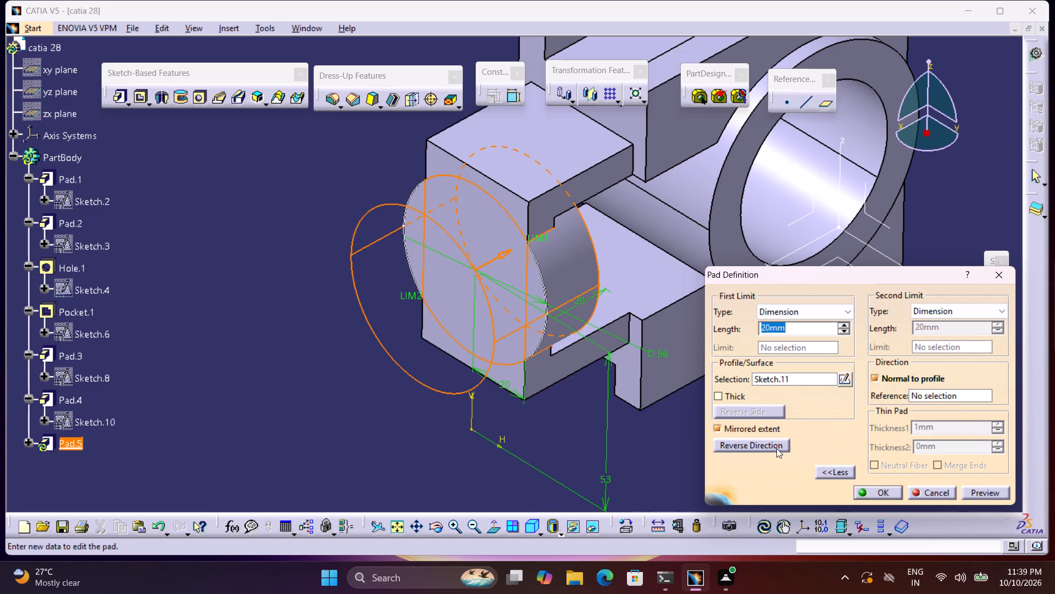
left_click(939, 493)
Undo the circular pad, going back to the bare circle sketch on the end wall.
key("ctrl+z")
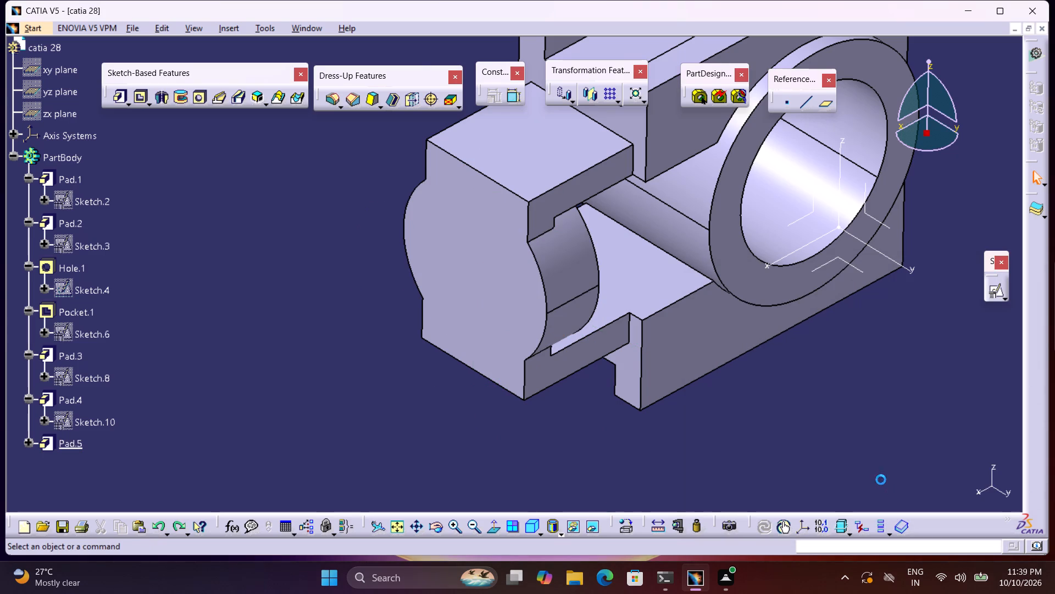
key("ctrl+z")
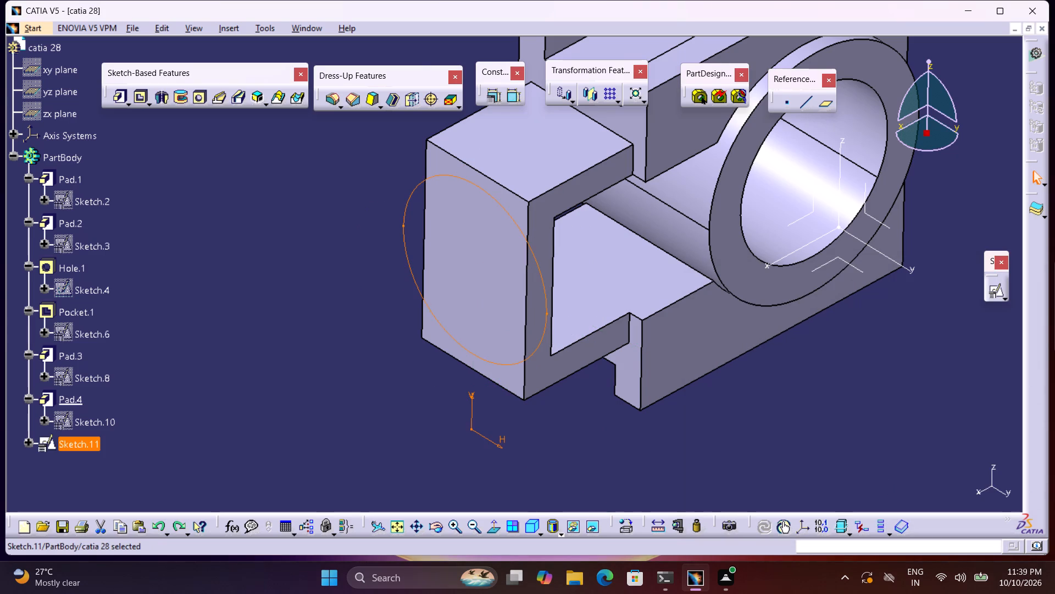
Pad the 56 mm circle sketch on the end wall by 10 mm with mirrored extent.
left_click(123, 94)
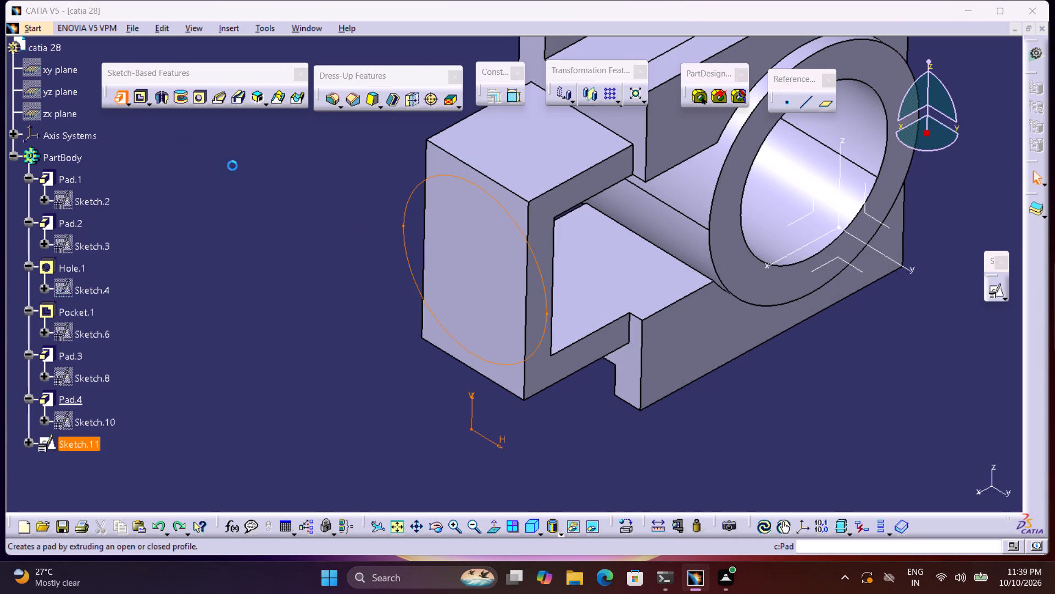
left_click(879, 432)
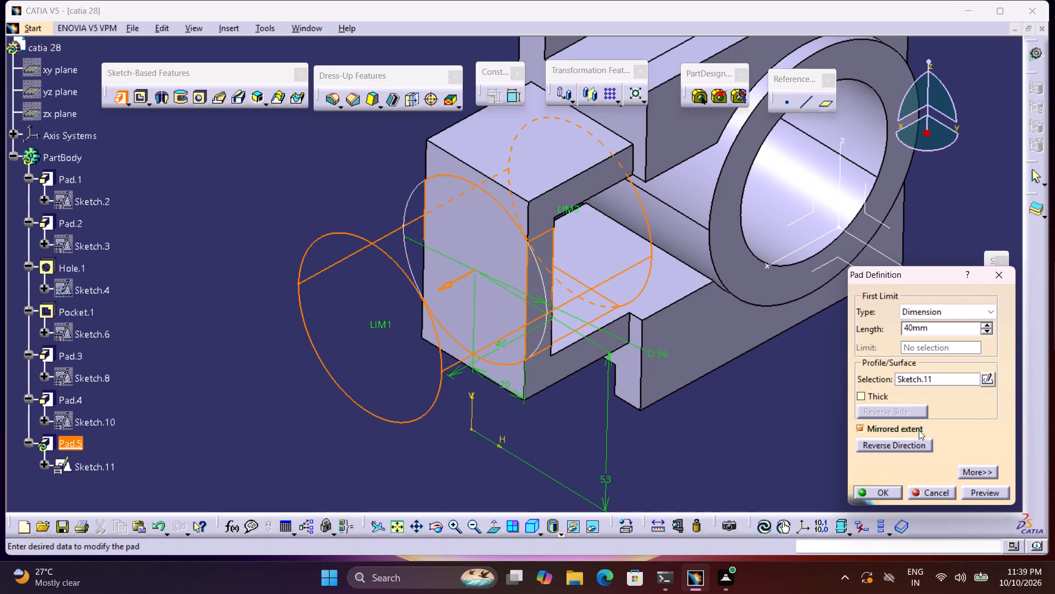
left_click(974, 471)
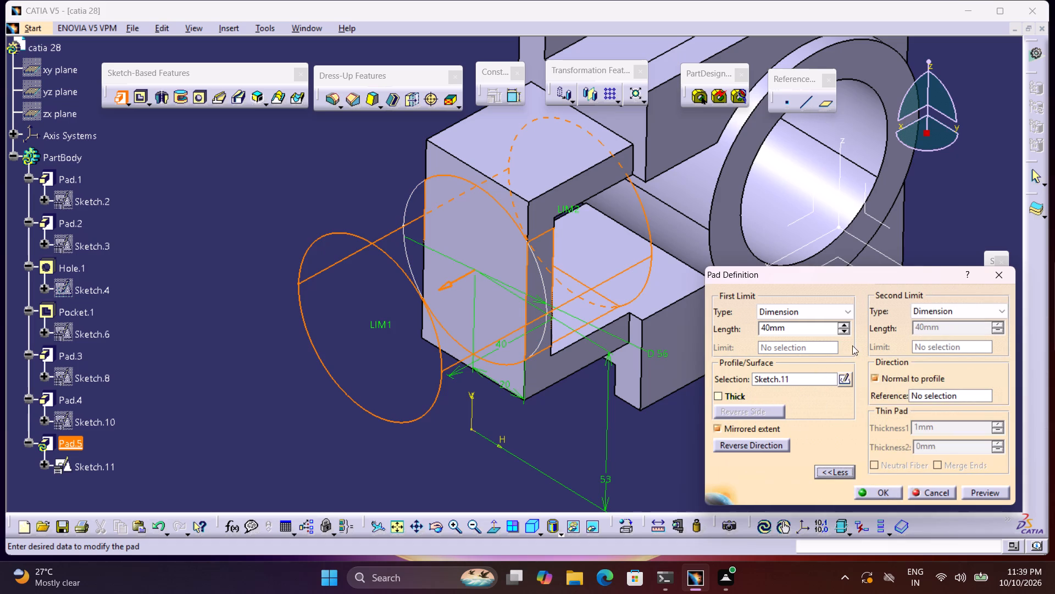
left_click(846, 470)
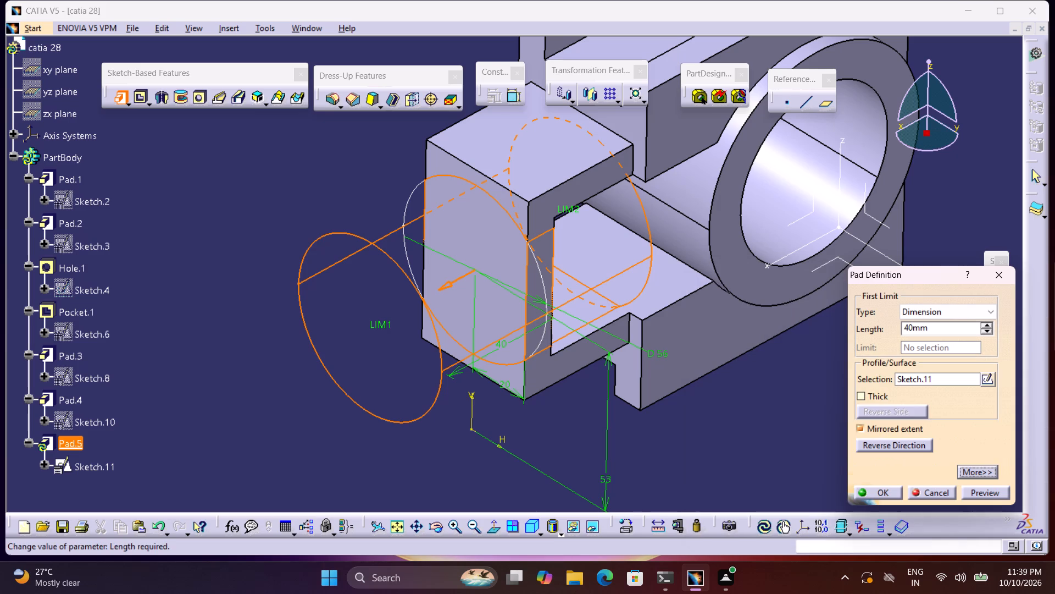
left_click_drag(934, 328, 849, 327)
key("1")
key("0")
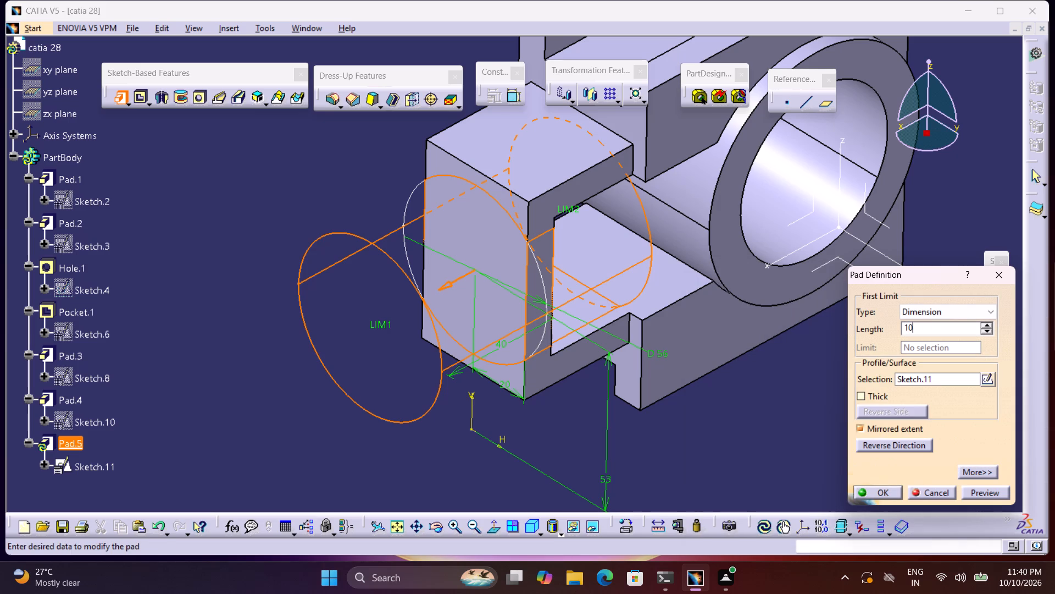
left_click(813, 386)
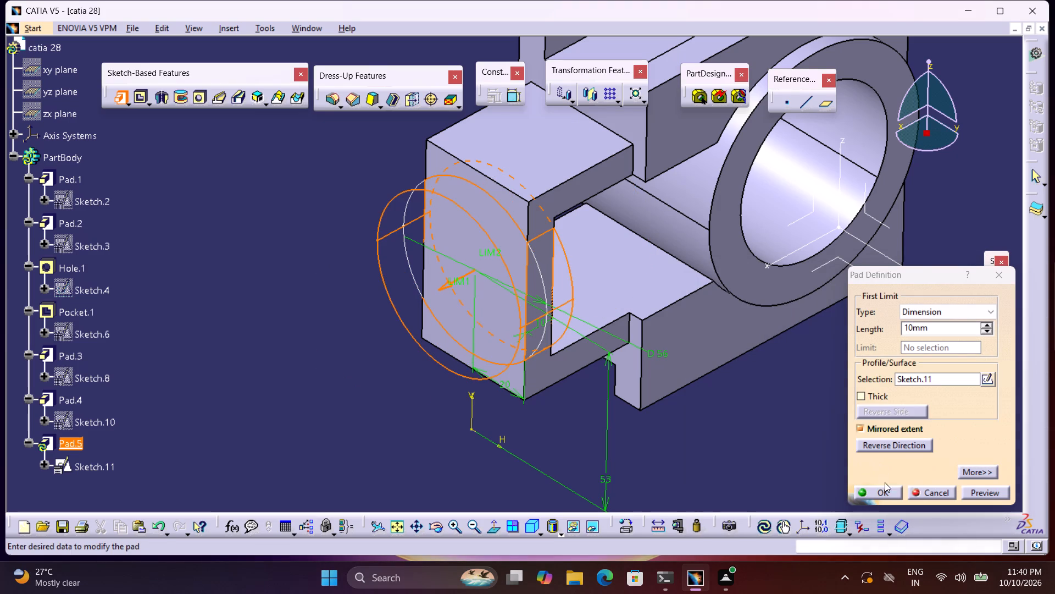
left_click(886, 487)
left_click(856, 460)
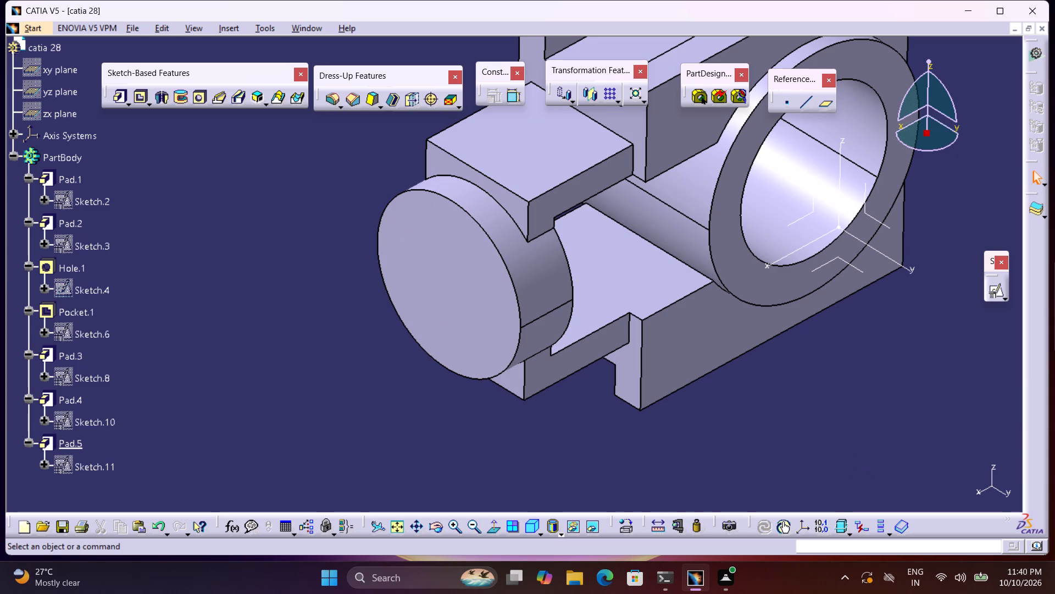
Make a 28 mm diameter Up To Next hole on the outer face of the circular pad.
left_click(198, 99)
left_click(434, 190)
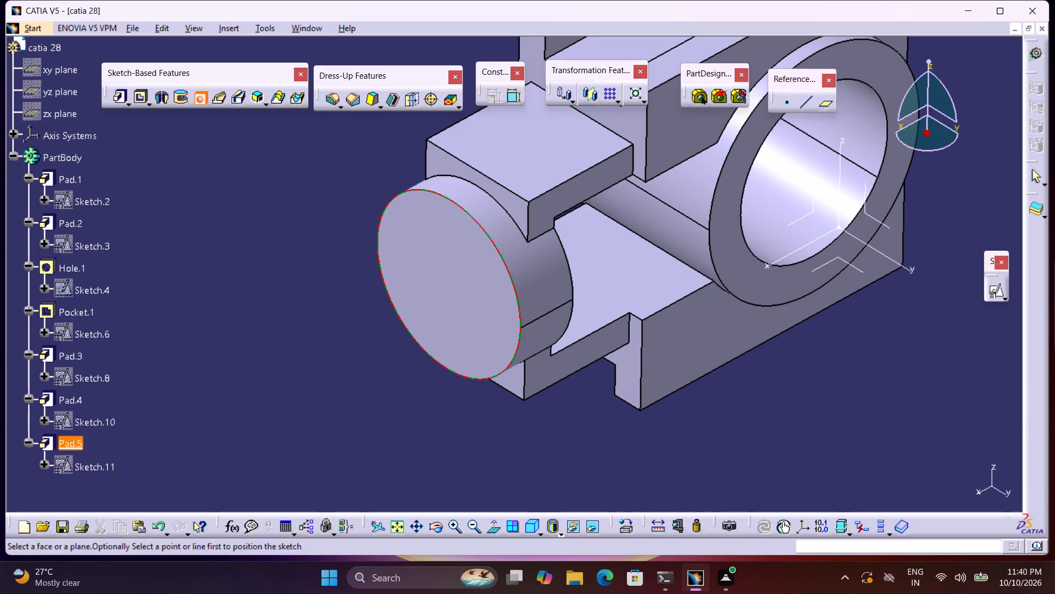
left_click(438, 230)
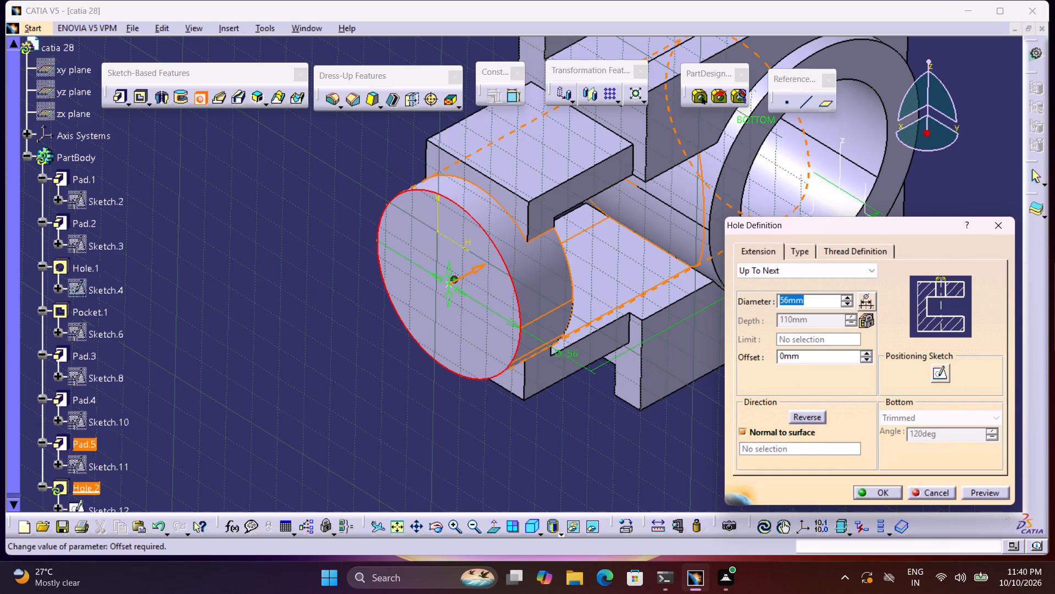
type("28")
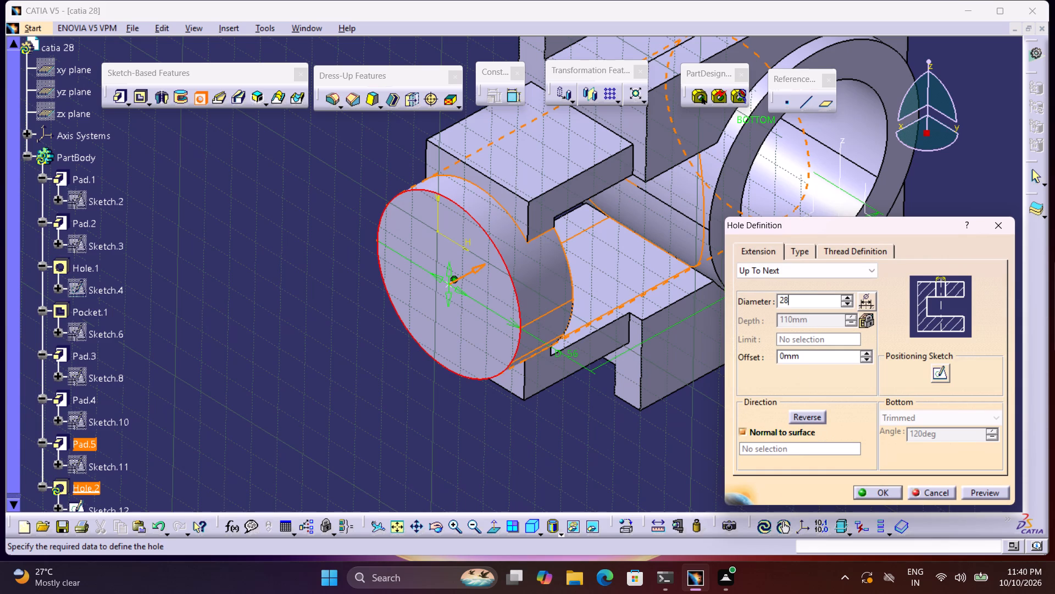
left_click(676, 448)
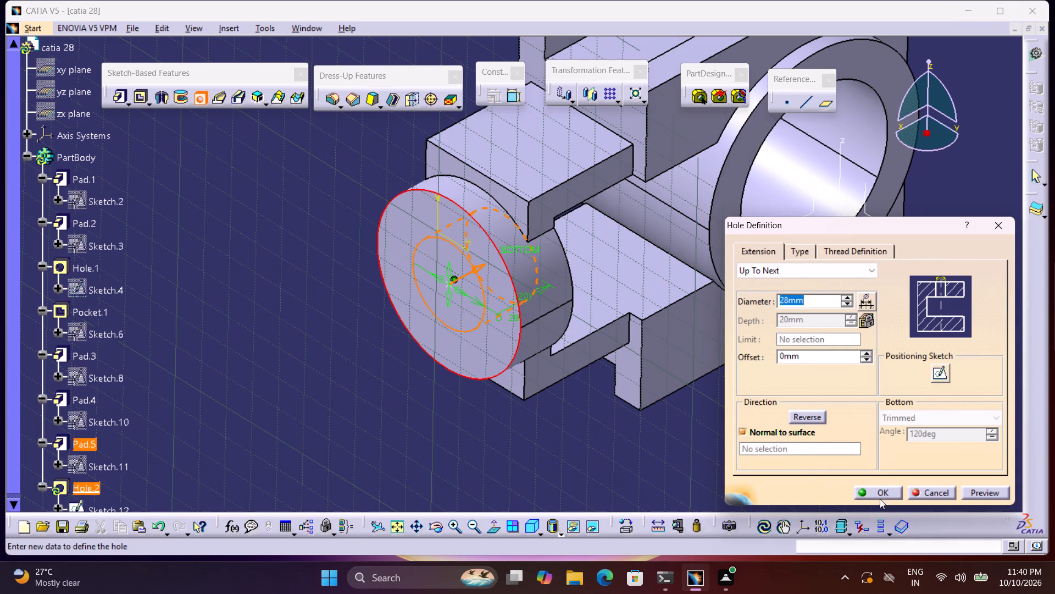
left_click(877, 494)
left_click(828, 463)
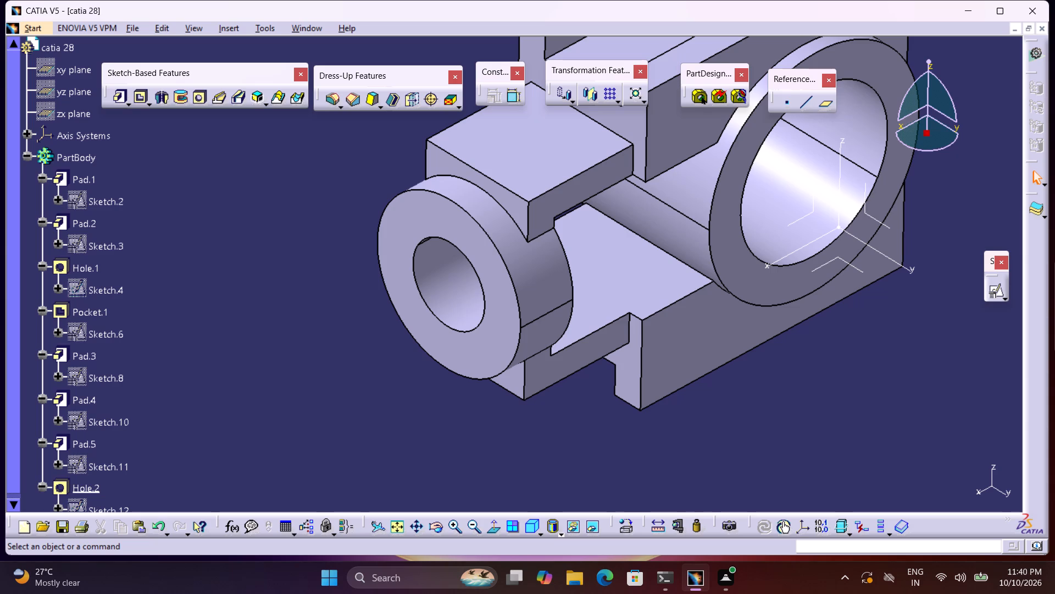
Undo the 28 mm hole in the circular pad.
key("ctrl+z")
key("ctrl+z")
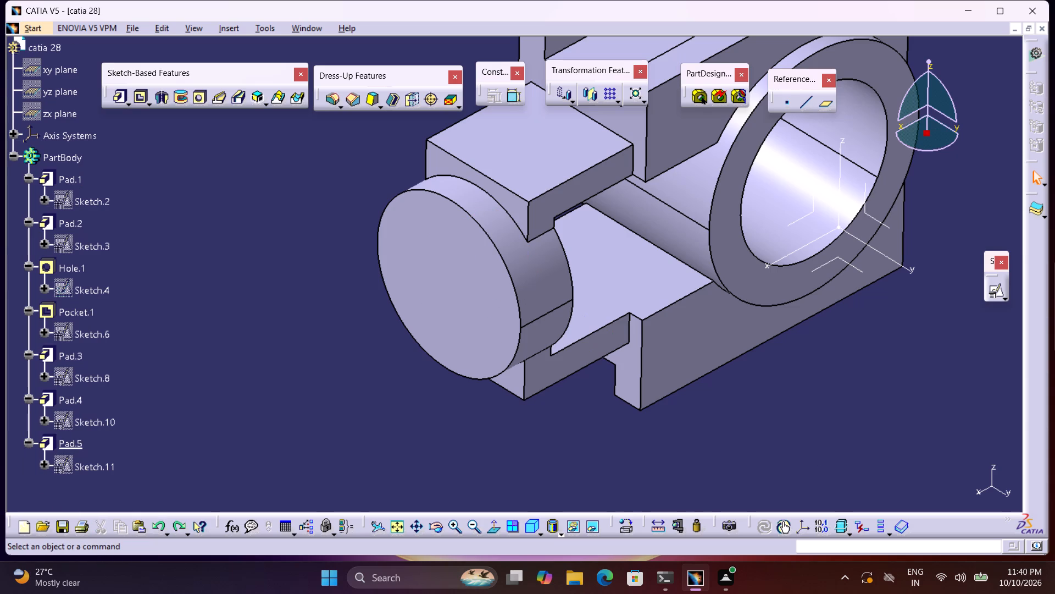
Start a positioned sketch on the circular pad's outer face and draw a circle about 15 mm in diameter, centred on the vertical axis.
left_click(995, 286)
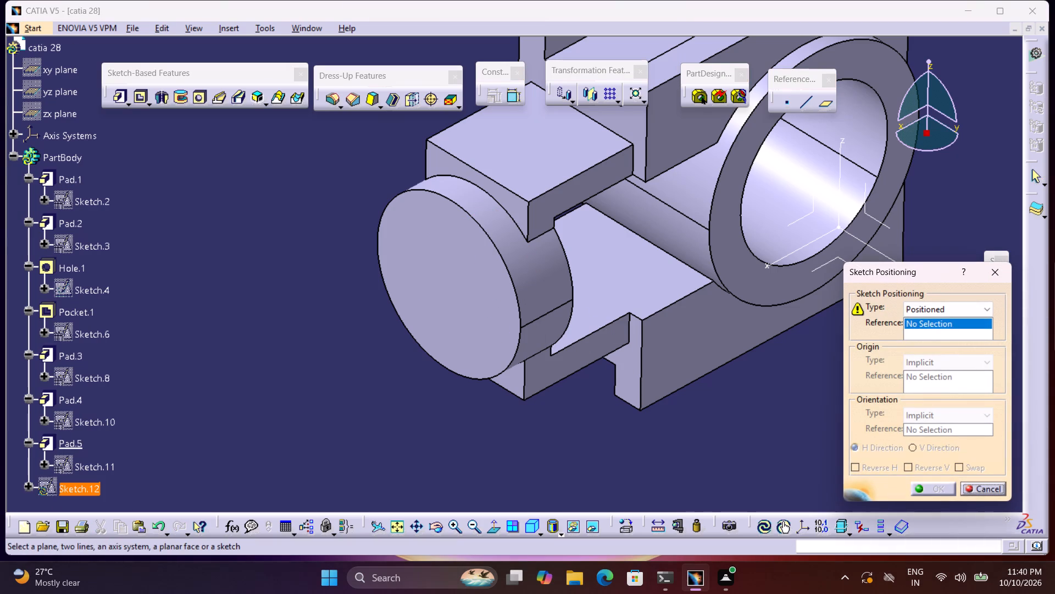
left_click(504, 313)
left_click(930, 487)
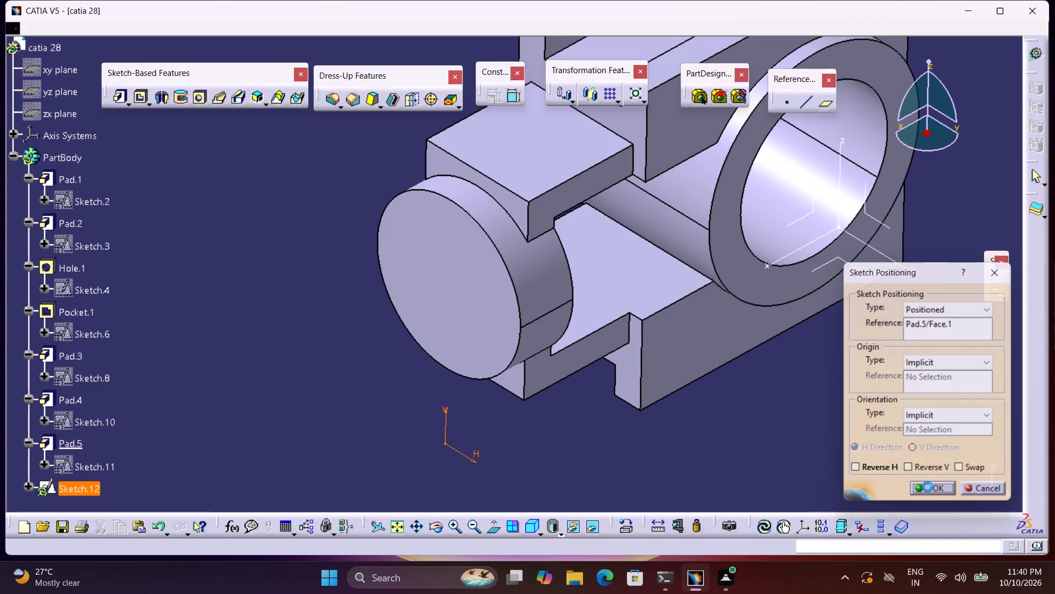
middle_click_drag(630, 399, 647, 382)
right_click(661, 417)
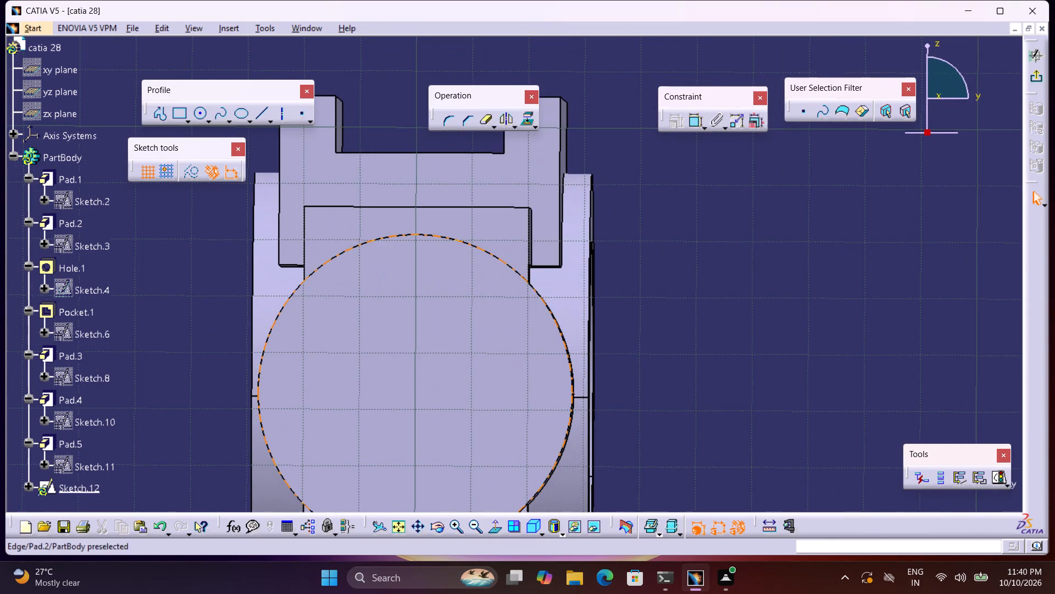
middle_click_drag(524, 415, 584, 388)
left_click(502, 532)
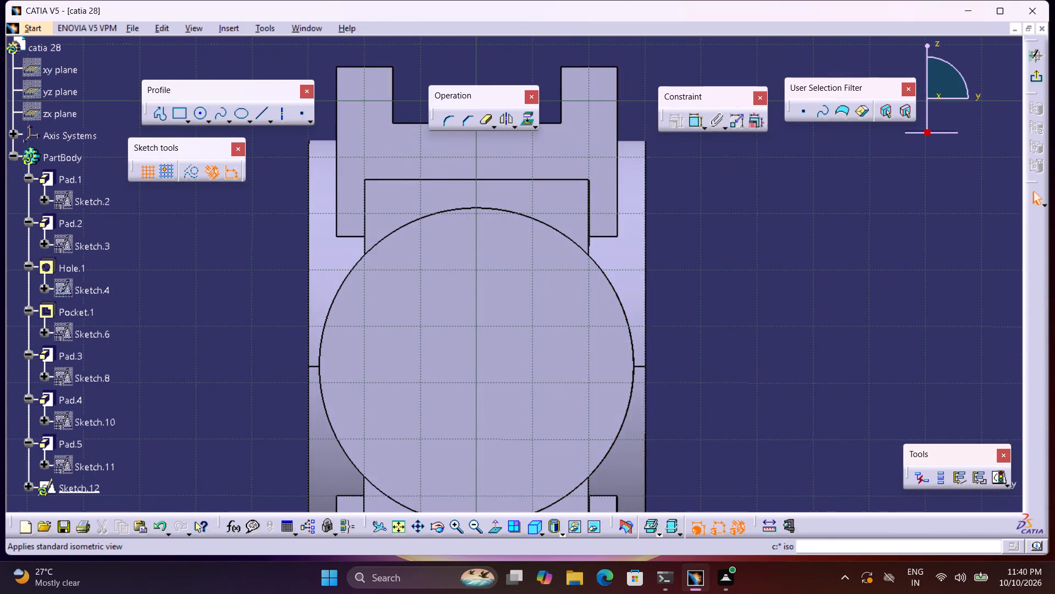
left_click(202, 113)
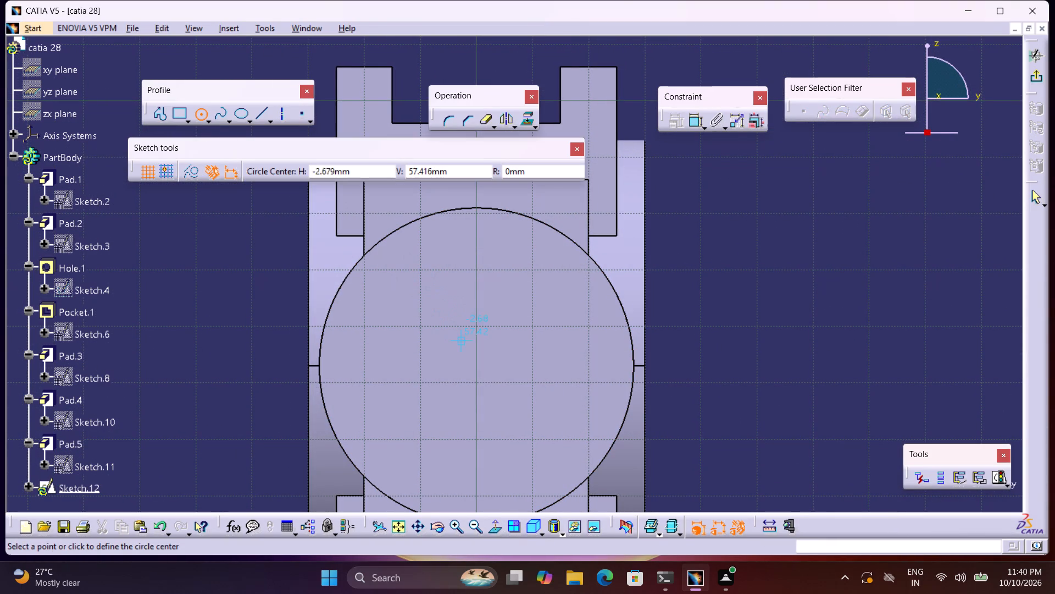
left_click(476, 359)
left_click(501, 395)
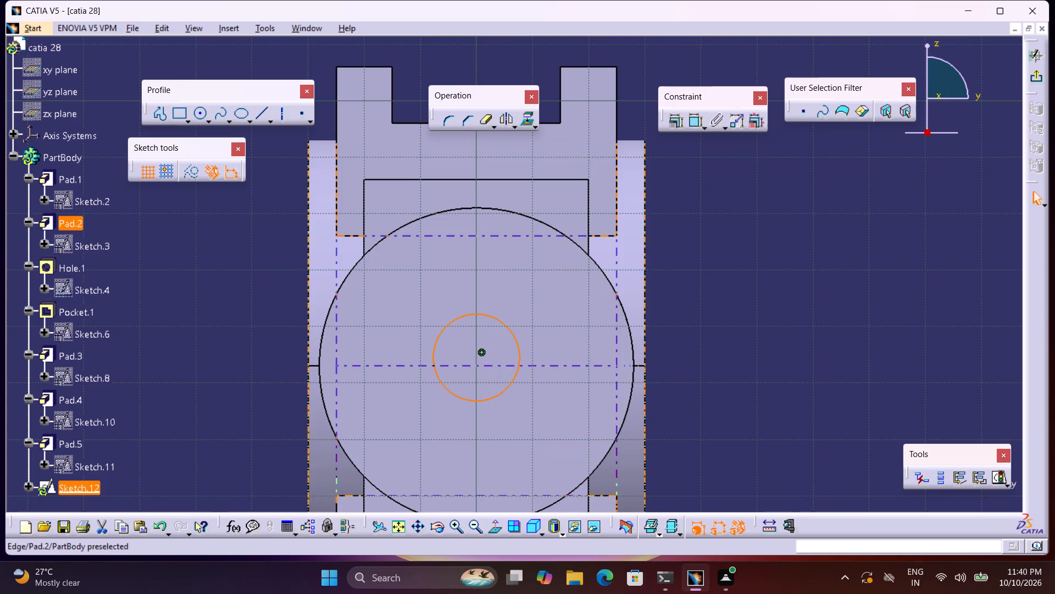
Dimension the new circle's diameter and set it to 28 mm.
left_click(697, 120)
left_click(748, 329)
double_click(748, 324)
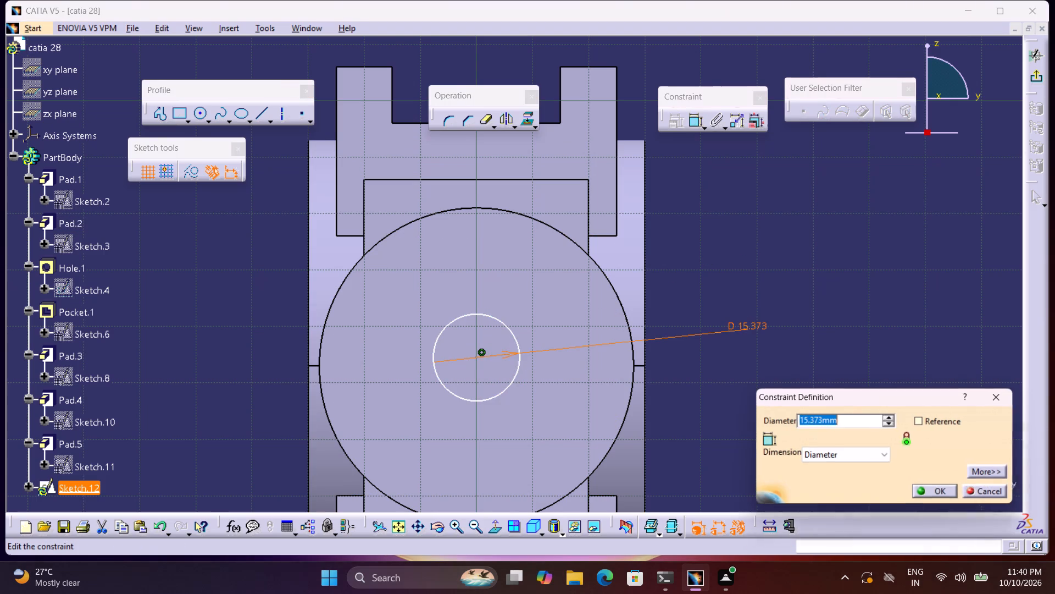
type("28")
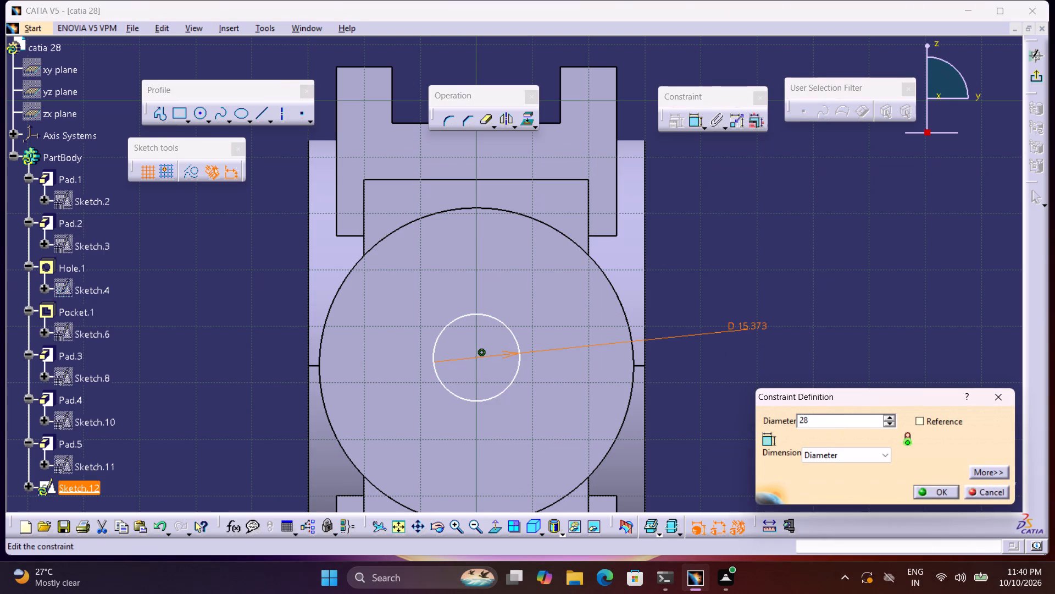
key("Return")
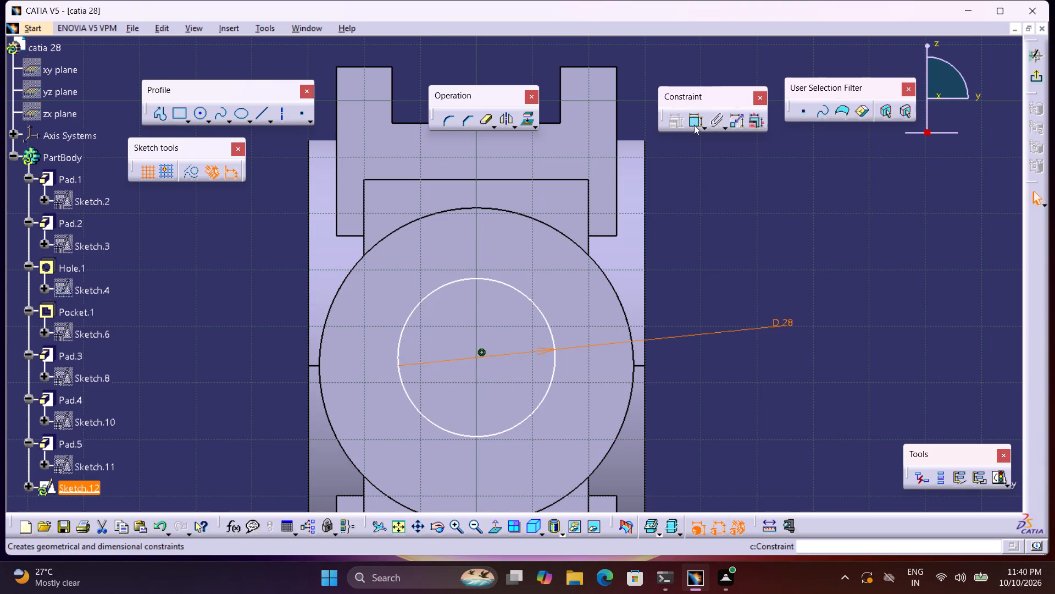
Constrain the distance from the 28 mm circle's centre to the part's top edge at 53 mm.
left_click(693, 122)
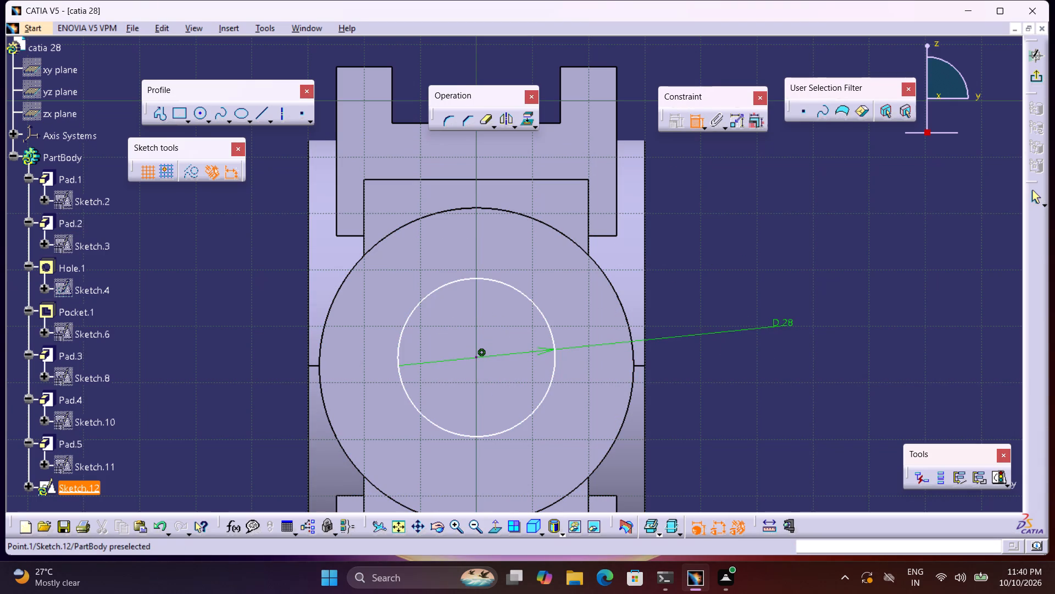
left_click(479, 356)
left_click(582, 67)
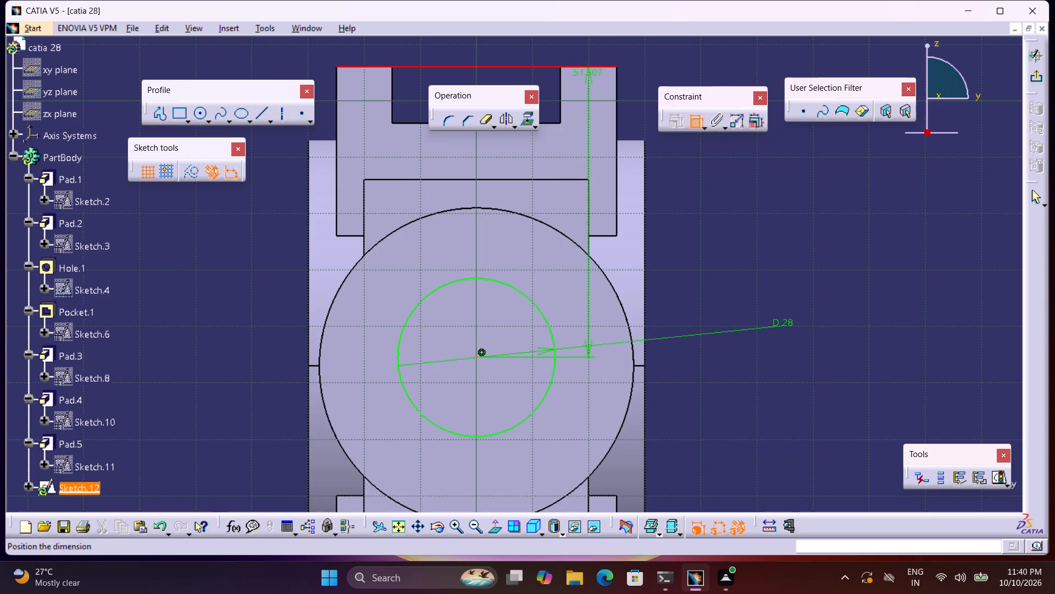
left_click(721, 214)
double_click(720, 211)
type("53")
key("Return")
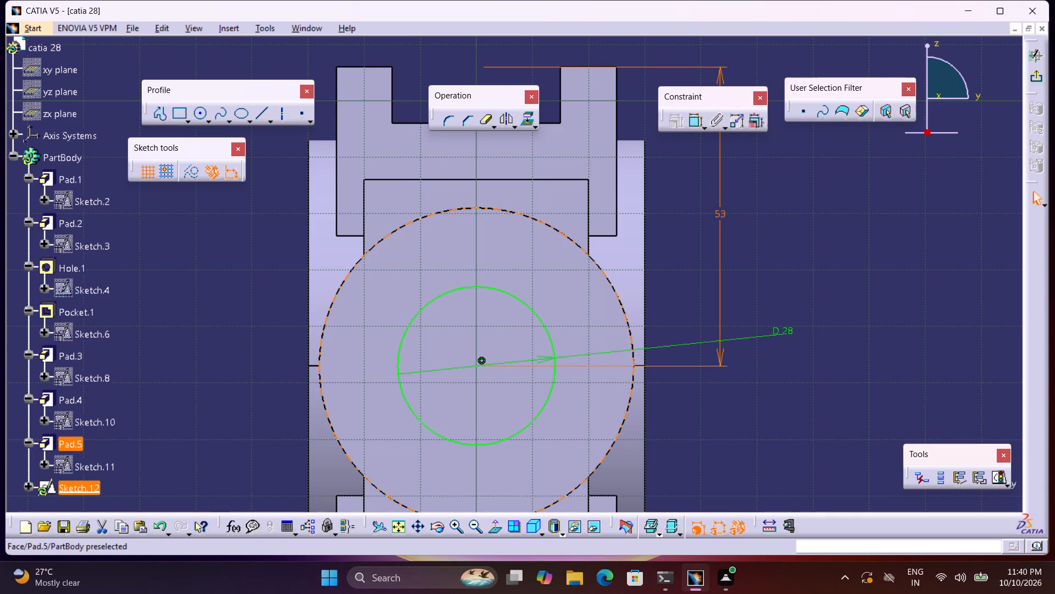
Draw a rectangle about 9.3 mm wide and 5.1 mm high across the top of the 28 mm circle.
left_click(180, 111)
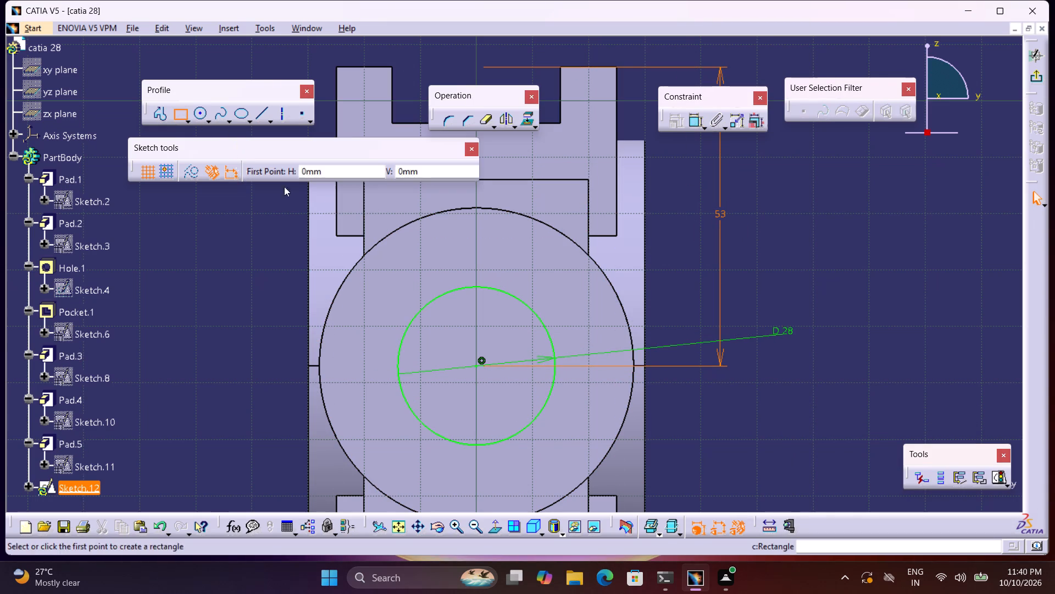
left_click(447, 271)
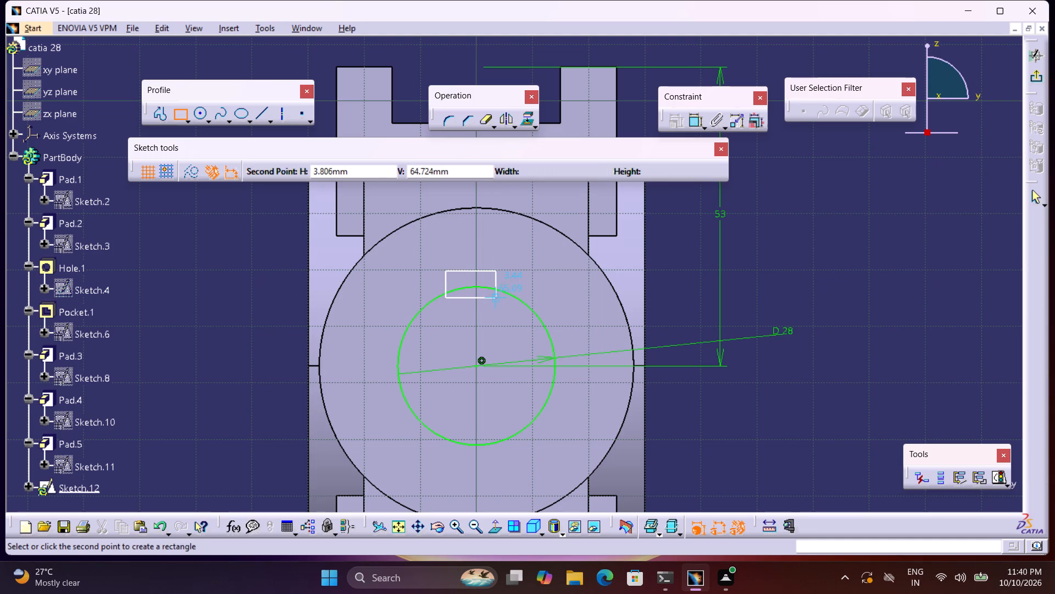
left_click(499, 301)
Dimension the small rectangle to 3 mm high and 8 mm wide.
left_click(689, 122)
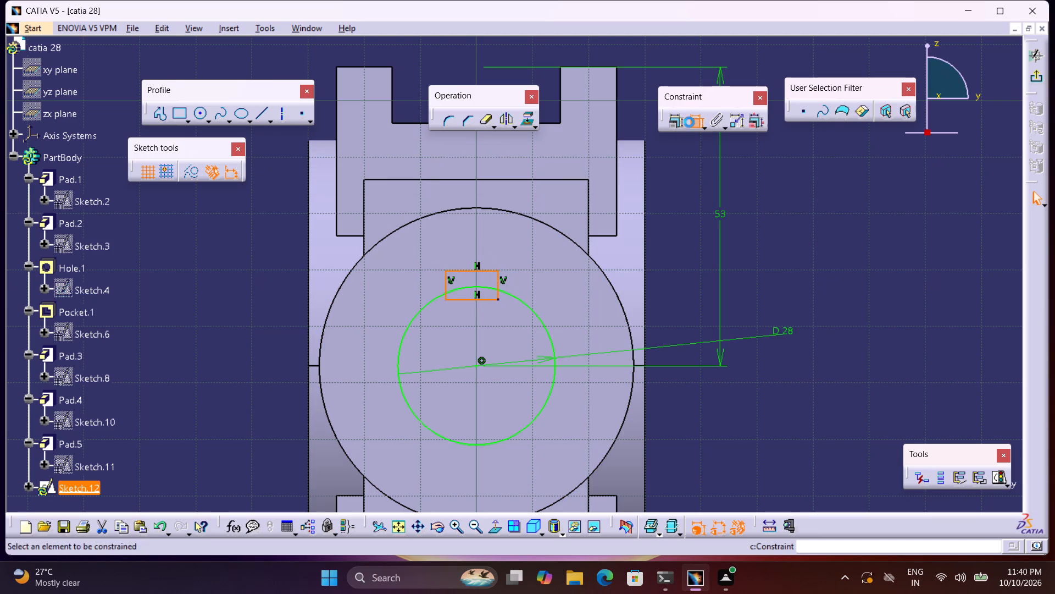
left_click(498, 282)
left_click(553, 287)
double_click(555, 287)
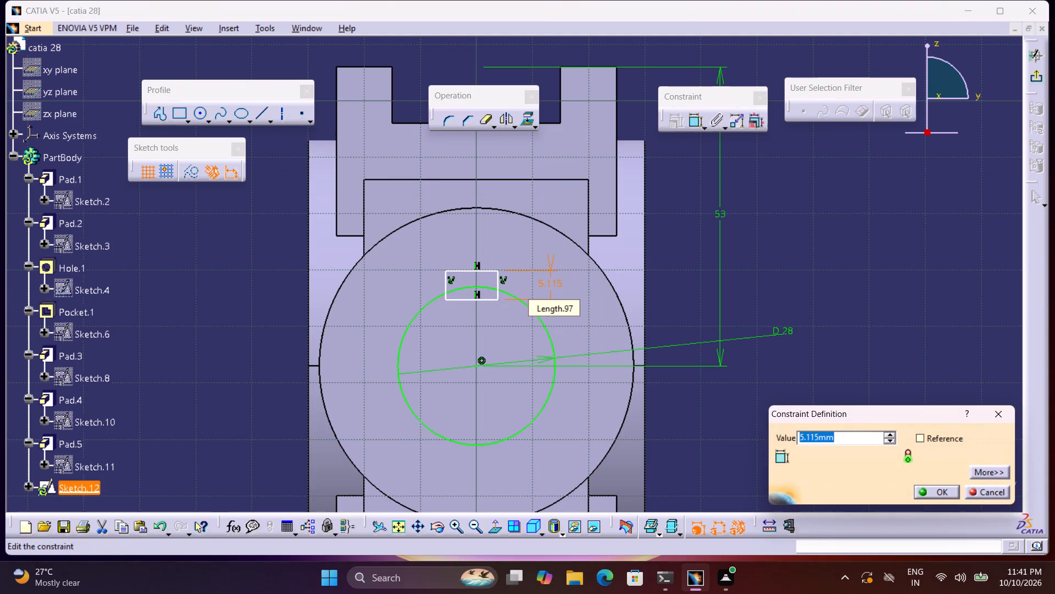
key("3")
key("Return")
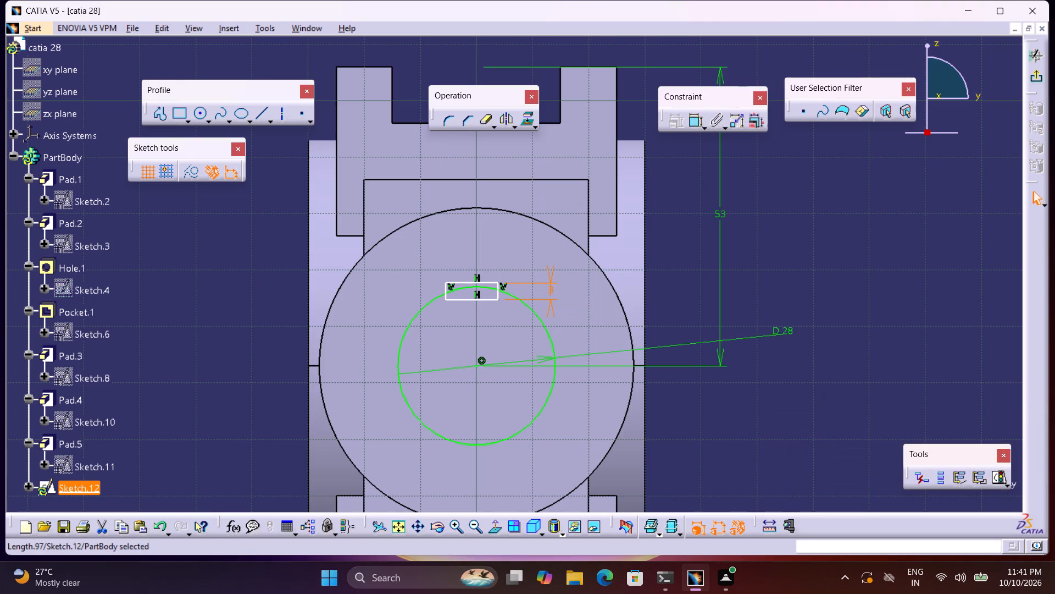
left_click(463, 284)
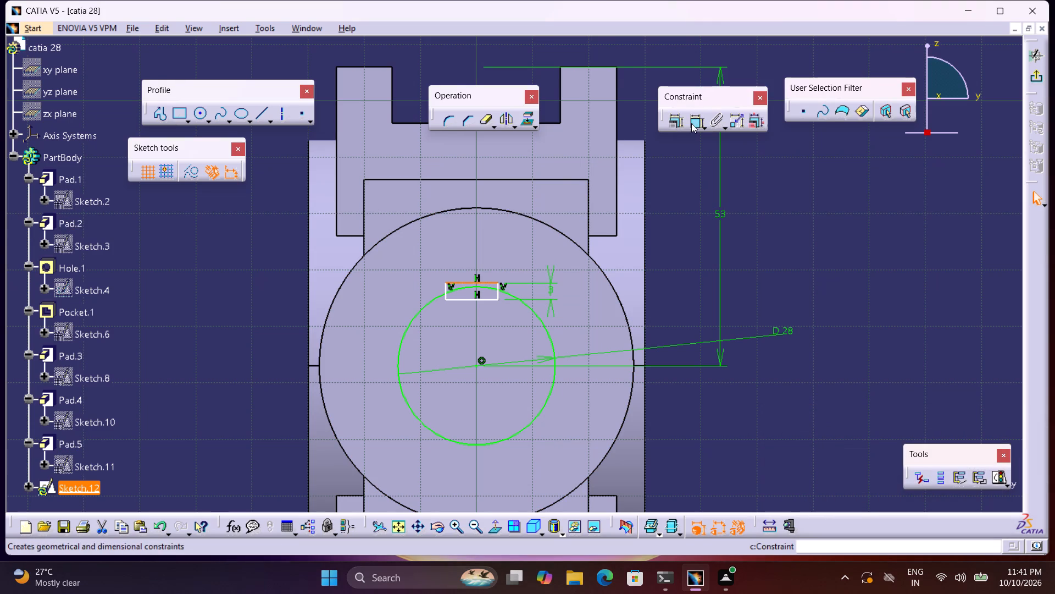
left_click(693, 123)
left_click(489, 258)
double_click(493, 258)
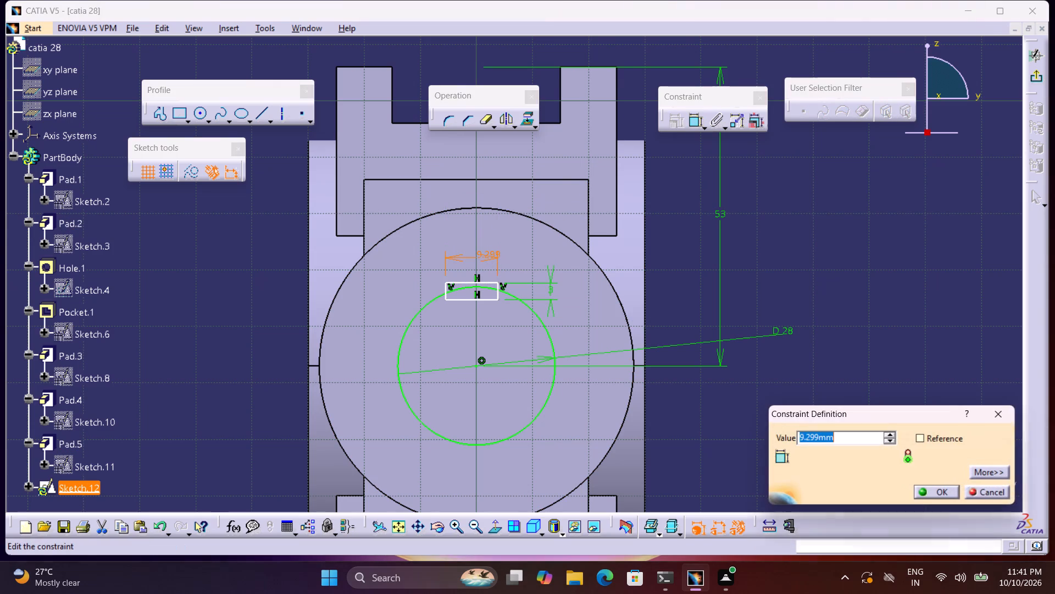
key("8")
key("Return")
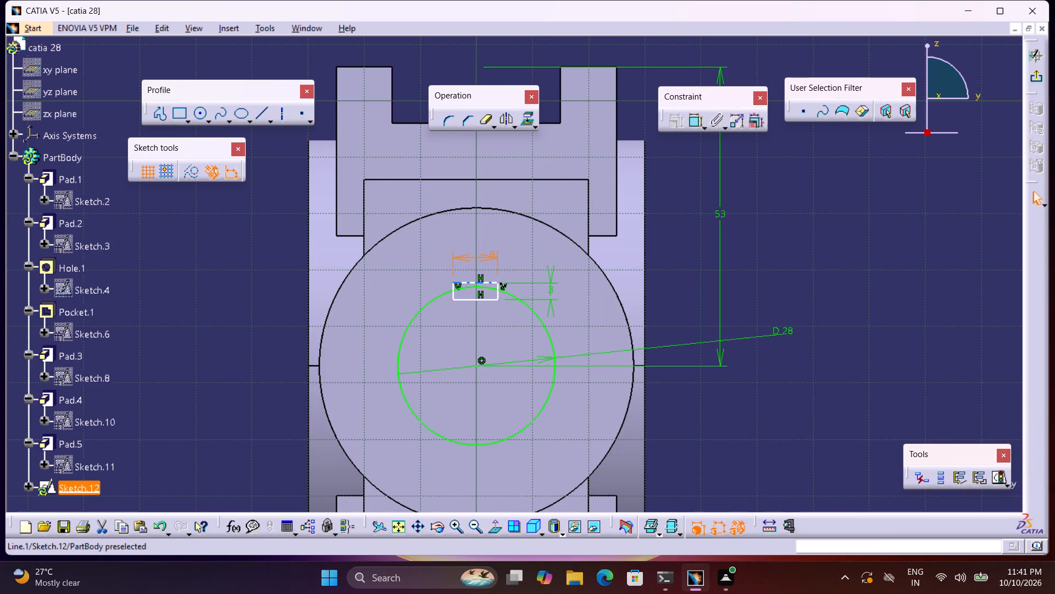
Move the 8 by 3 mm rectangle up so it sits just above the top of the 28 mm circle.
left_click_drag(486, 282, 486, 277)
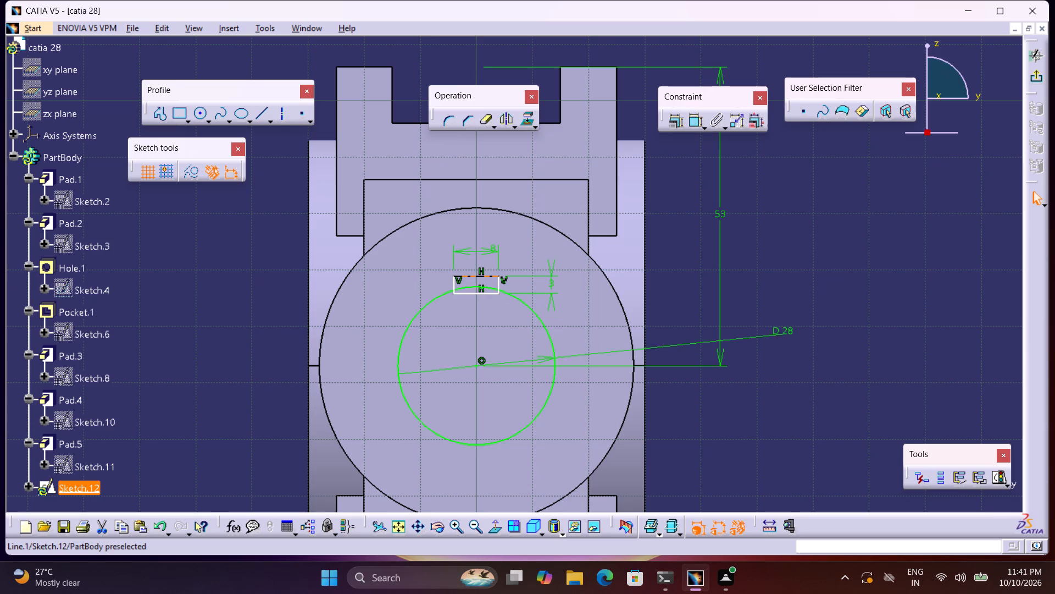
left_click_drag(486, 277, 487, 269)
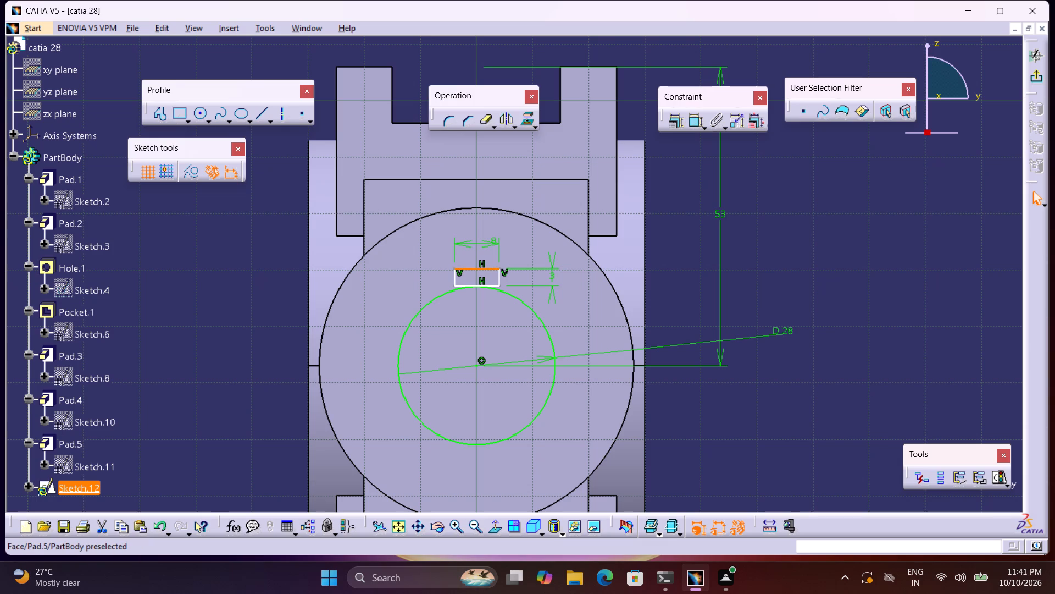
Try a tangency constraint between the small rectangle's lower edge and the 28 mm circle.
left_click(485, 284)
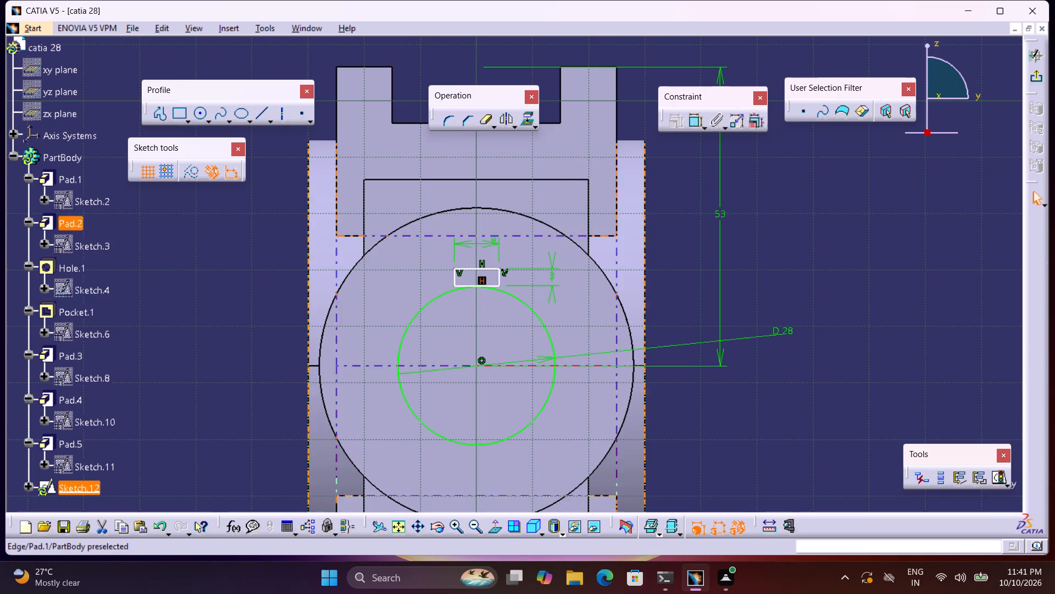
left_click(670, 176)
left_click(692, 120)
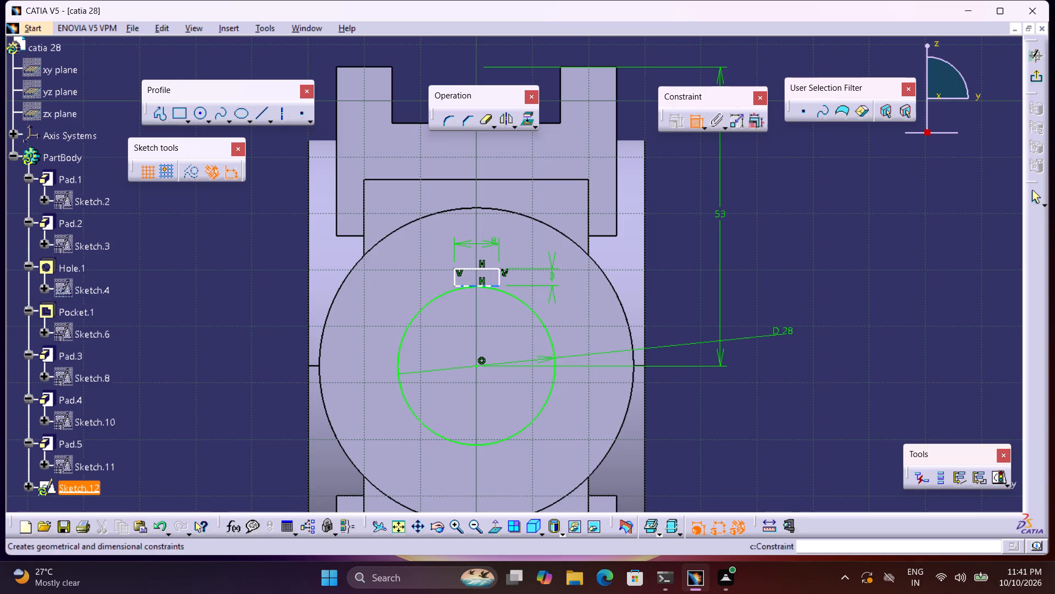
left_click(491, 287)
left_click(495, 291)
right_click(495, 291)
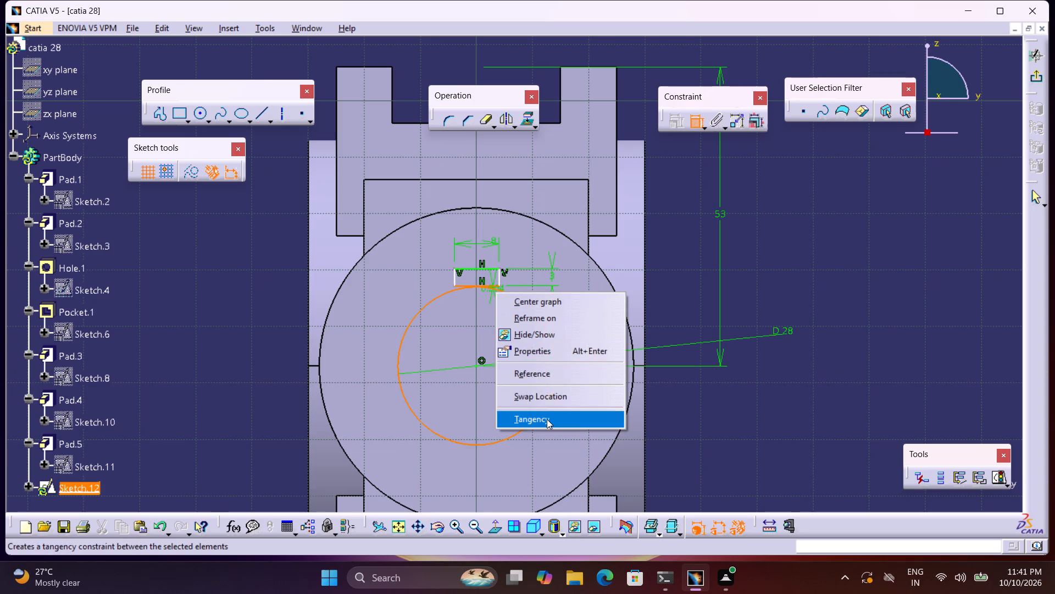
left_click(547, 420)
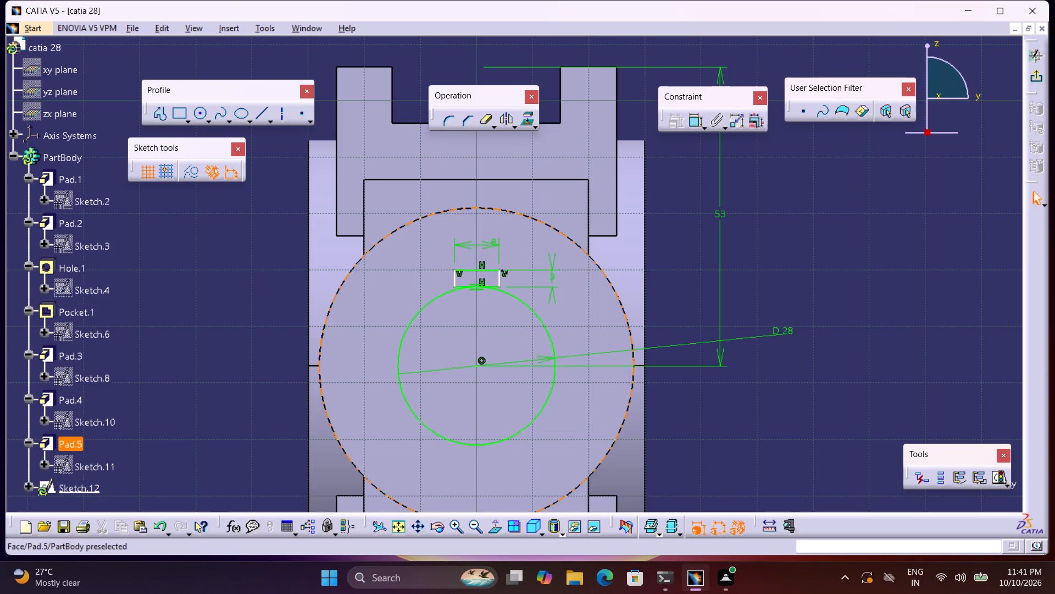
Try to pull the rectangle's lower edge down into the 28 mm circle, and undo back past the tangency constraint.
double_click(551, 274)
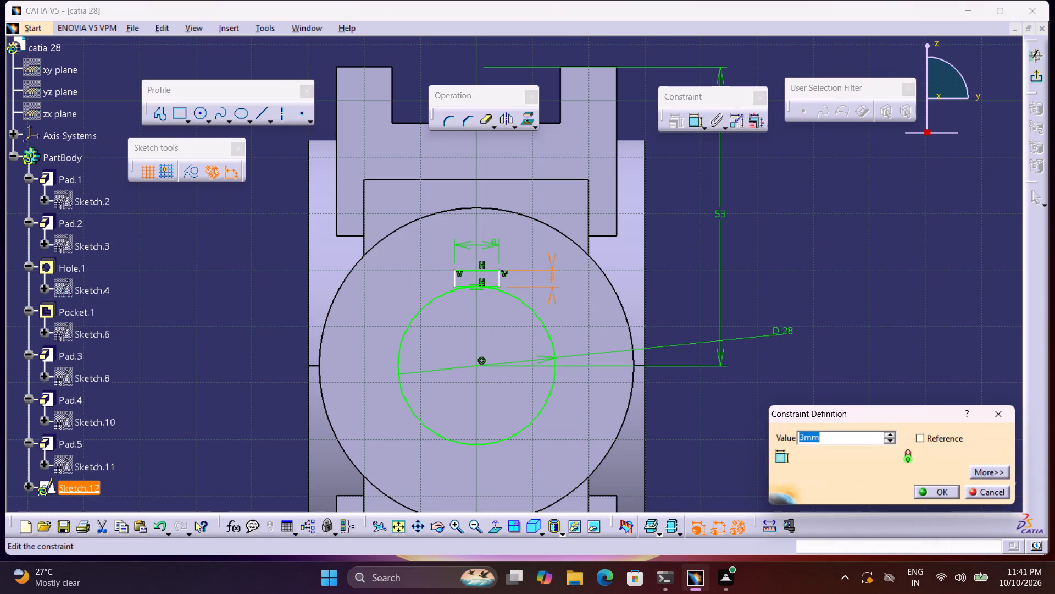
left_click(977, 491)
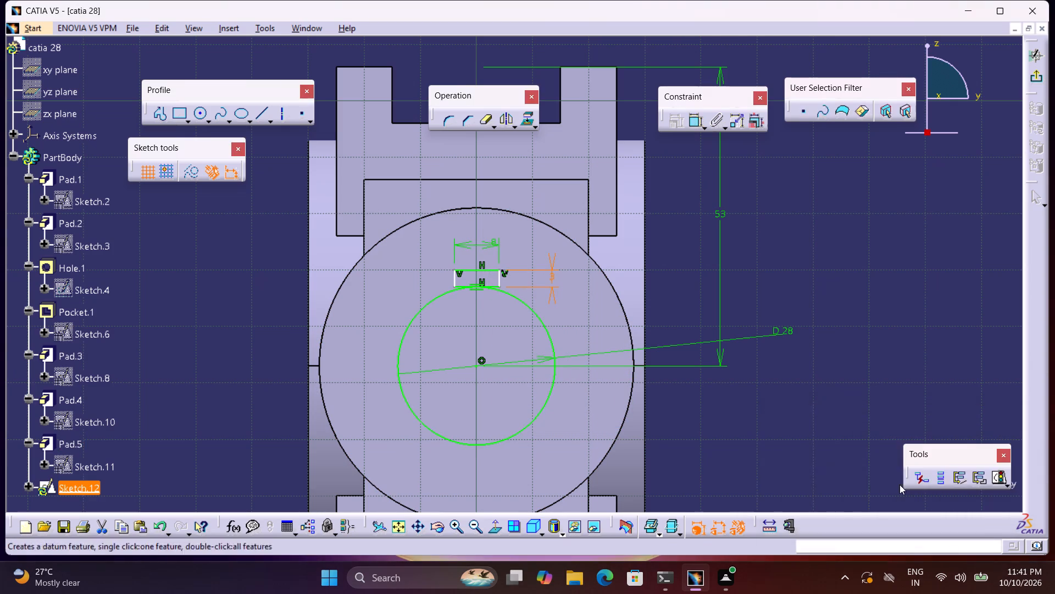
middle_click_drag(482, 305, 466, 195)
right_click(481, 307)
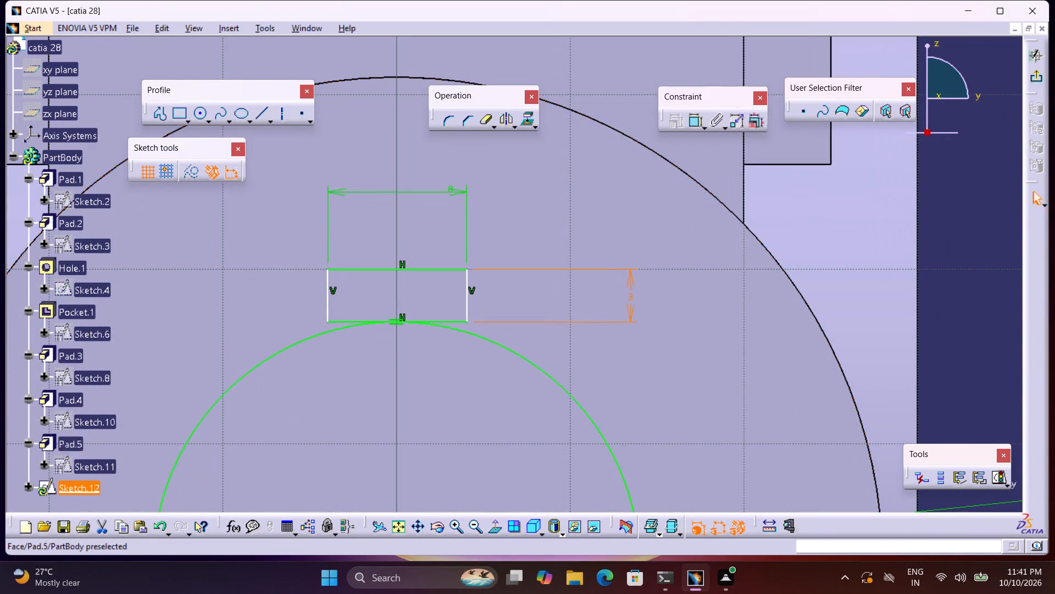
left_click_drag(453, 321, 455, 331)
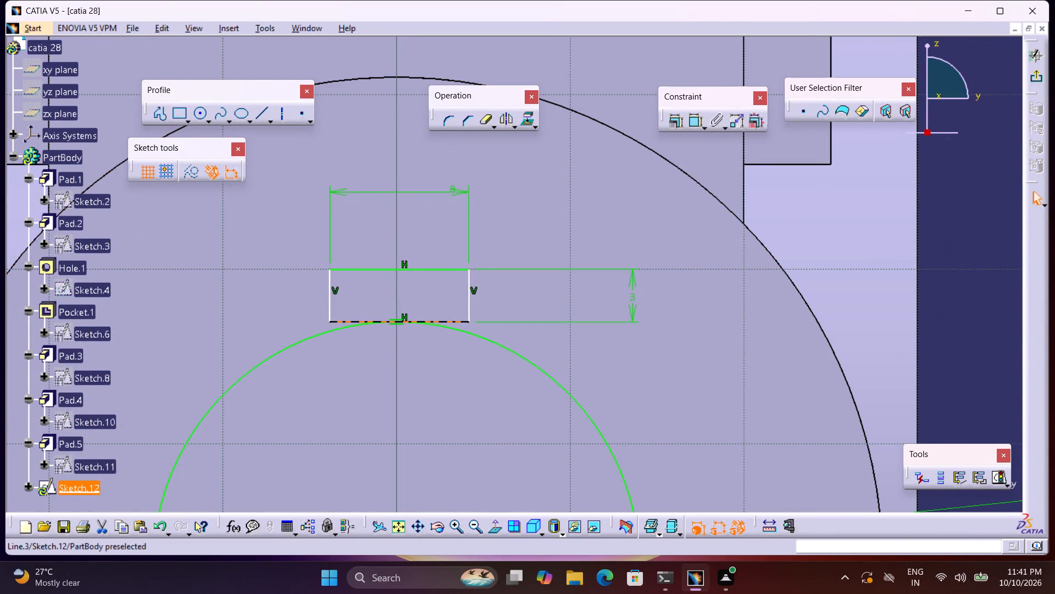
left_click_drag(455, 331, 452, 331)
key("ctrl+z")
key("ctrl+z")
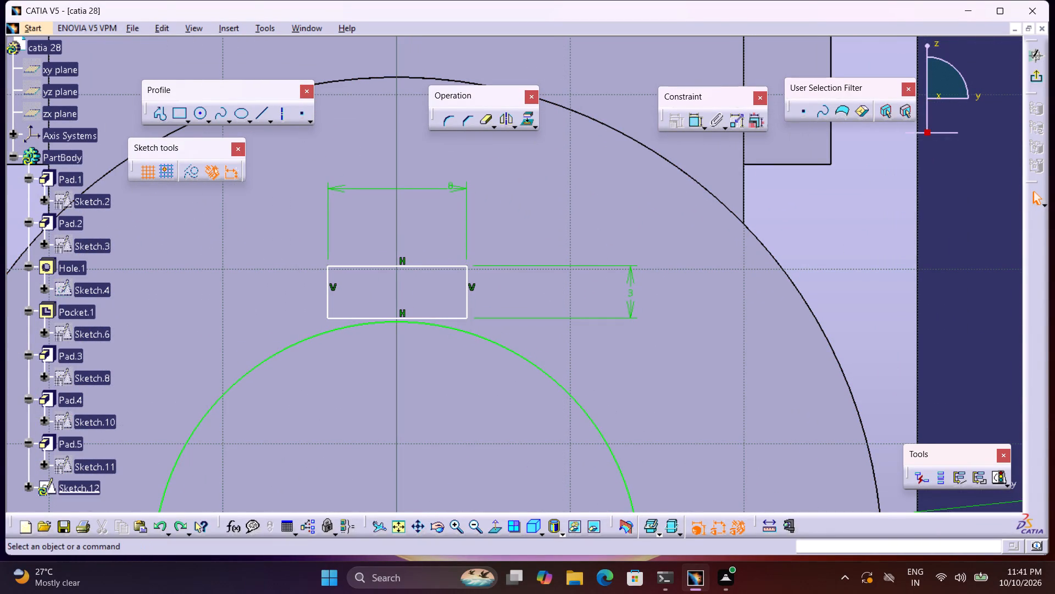
Move the small rectangle down so its lower corners lie just inside the 28 mm circle, centred on the vertical axis.
left_click_drag(460, 321, 461, 334)
left_click_drag(460, 318, 463, 329)
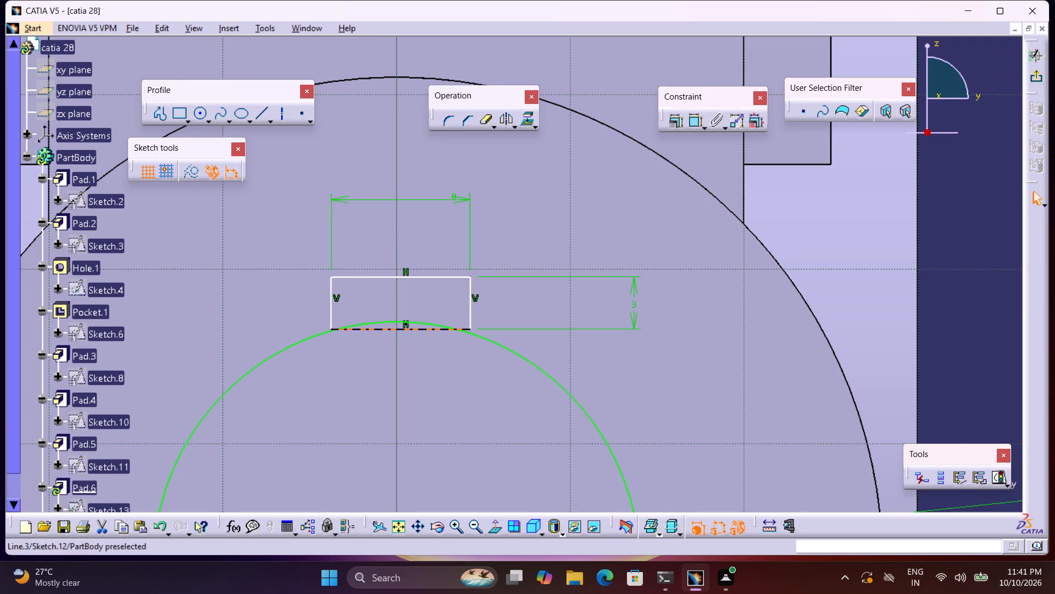
left_click(454, 331)
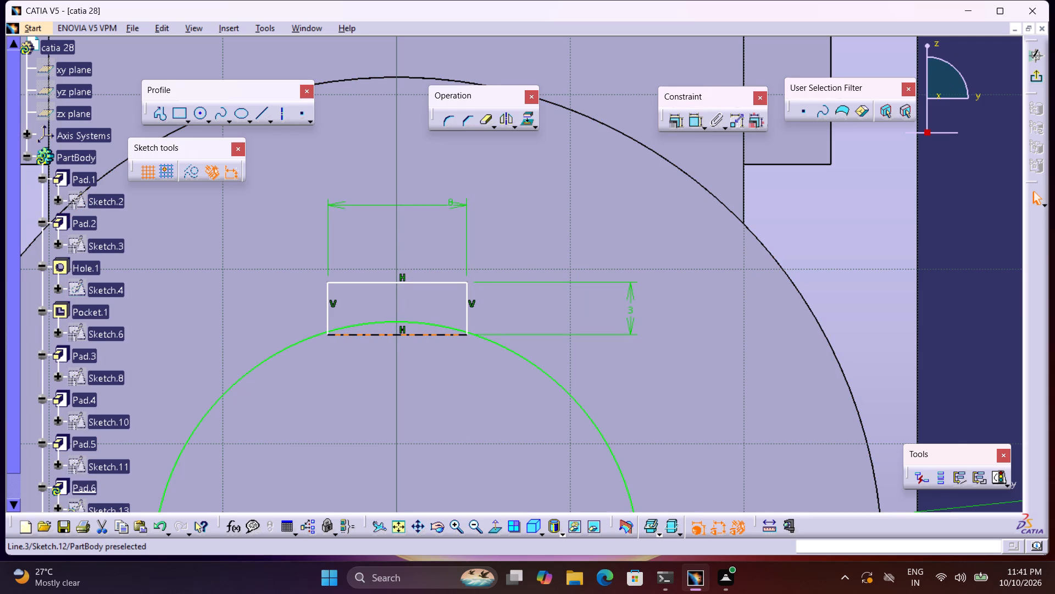
Set the small rectangle's height to 4 mm.
double_click(630, 305)
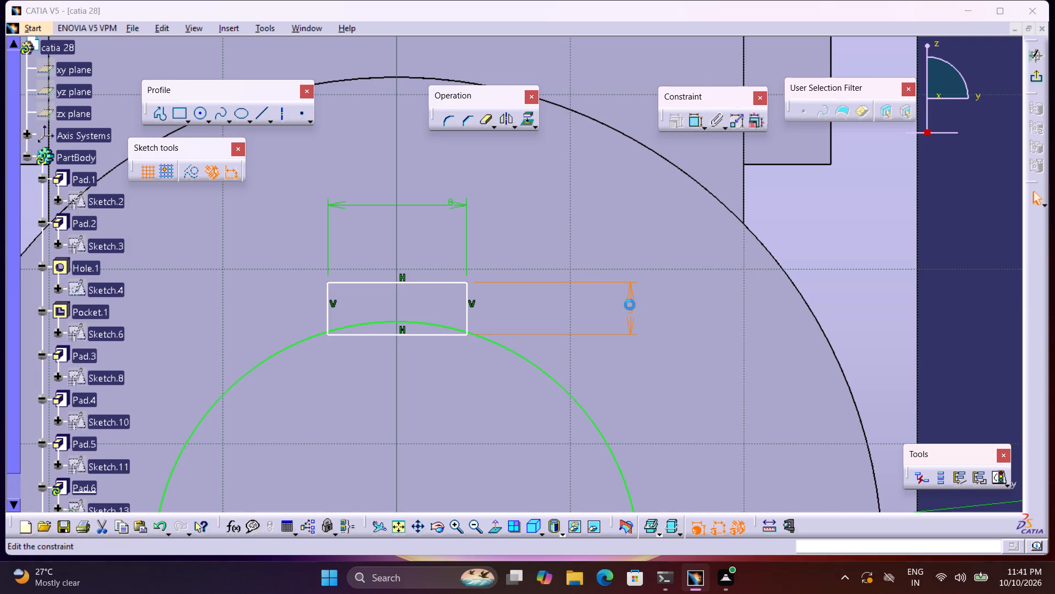
key("4")
key("Return")
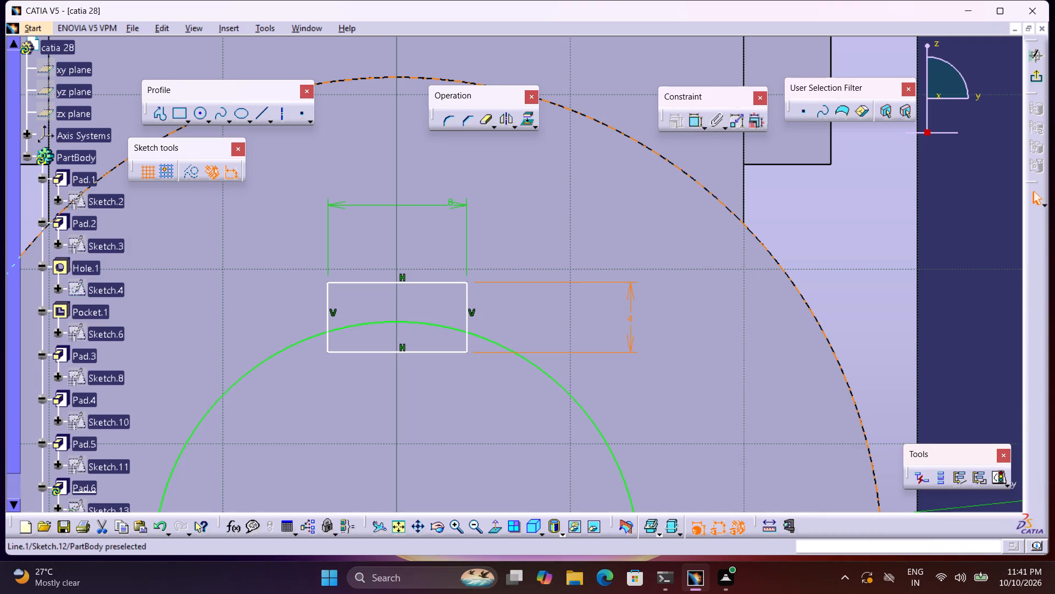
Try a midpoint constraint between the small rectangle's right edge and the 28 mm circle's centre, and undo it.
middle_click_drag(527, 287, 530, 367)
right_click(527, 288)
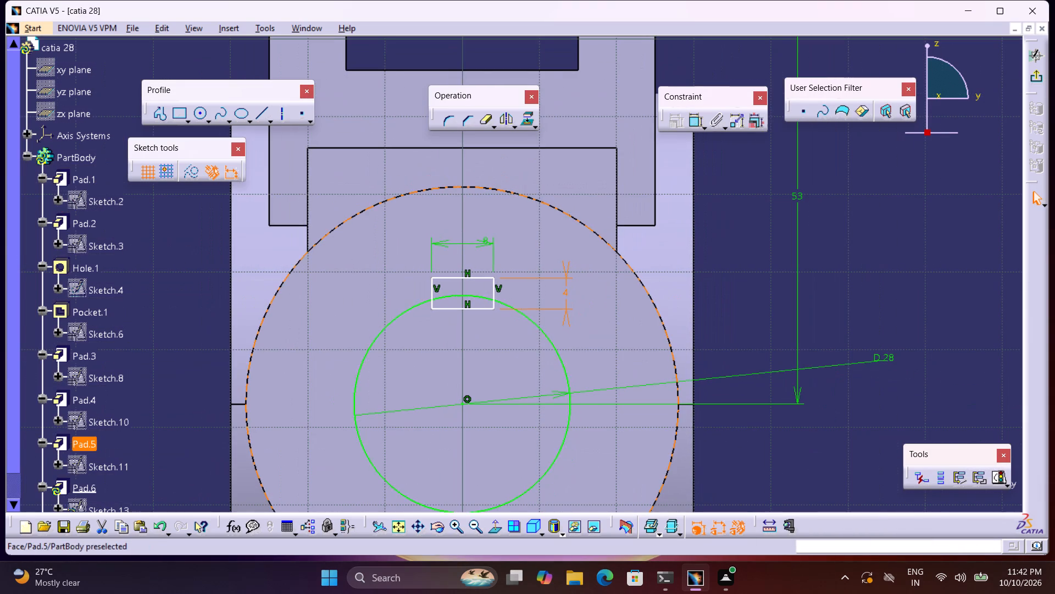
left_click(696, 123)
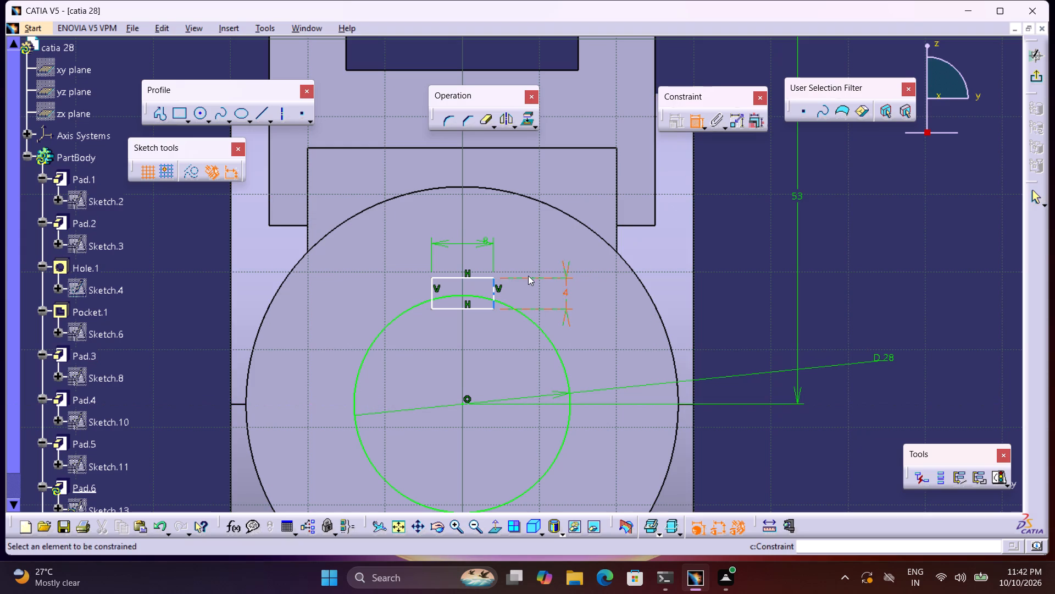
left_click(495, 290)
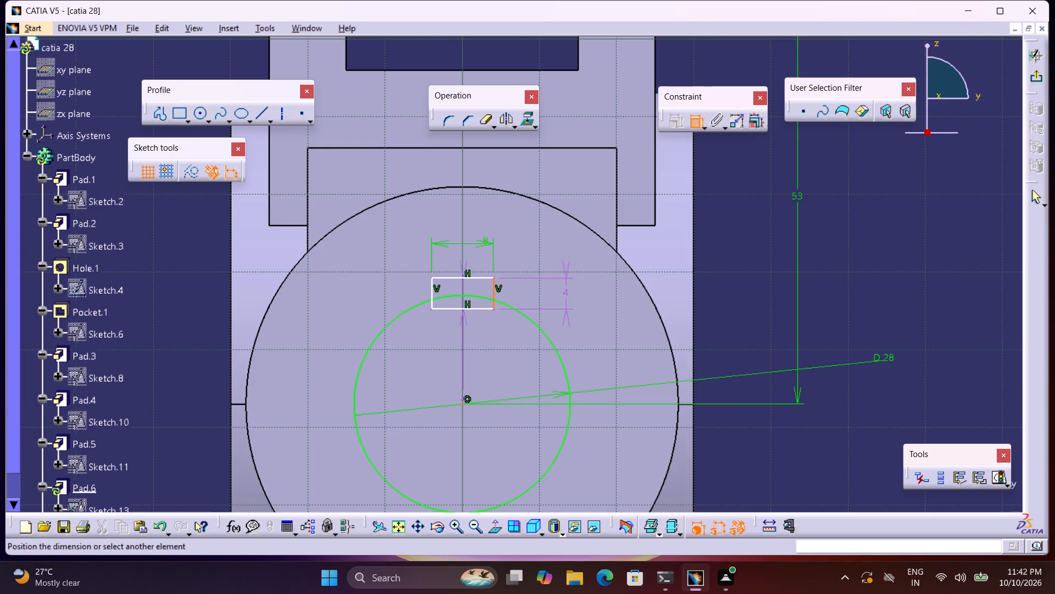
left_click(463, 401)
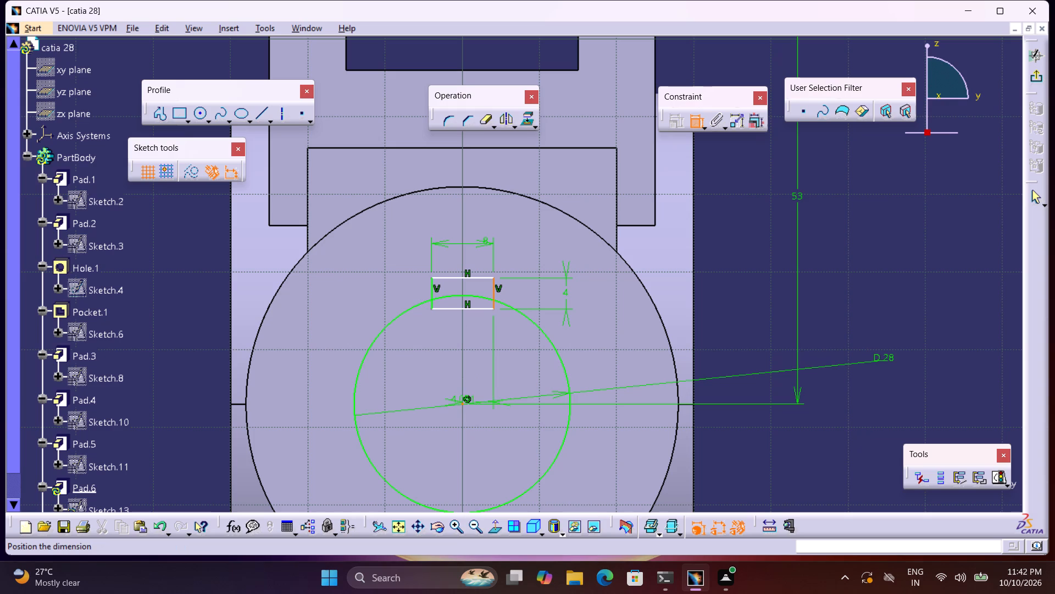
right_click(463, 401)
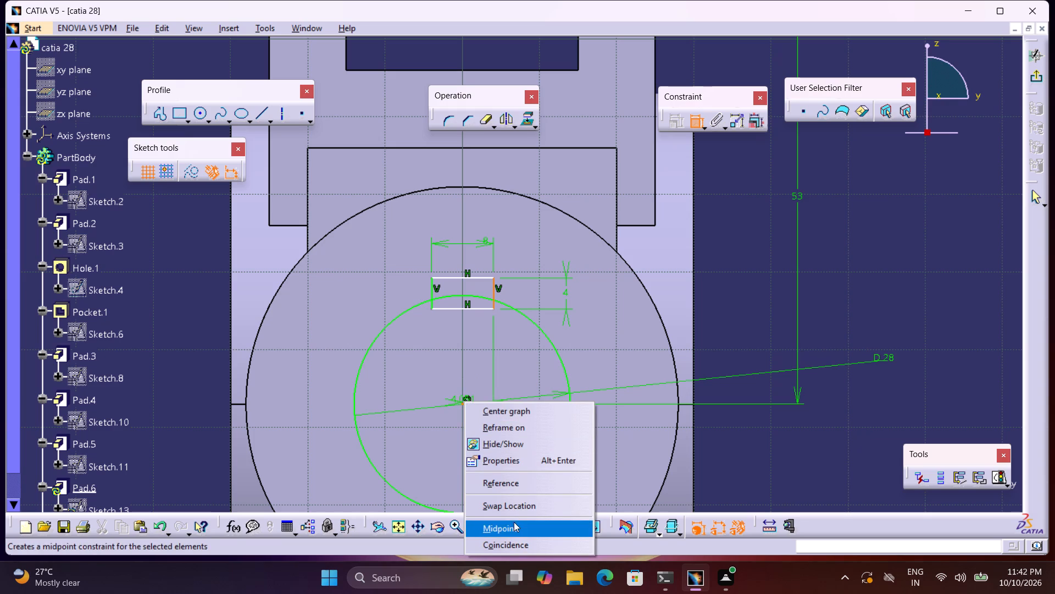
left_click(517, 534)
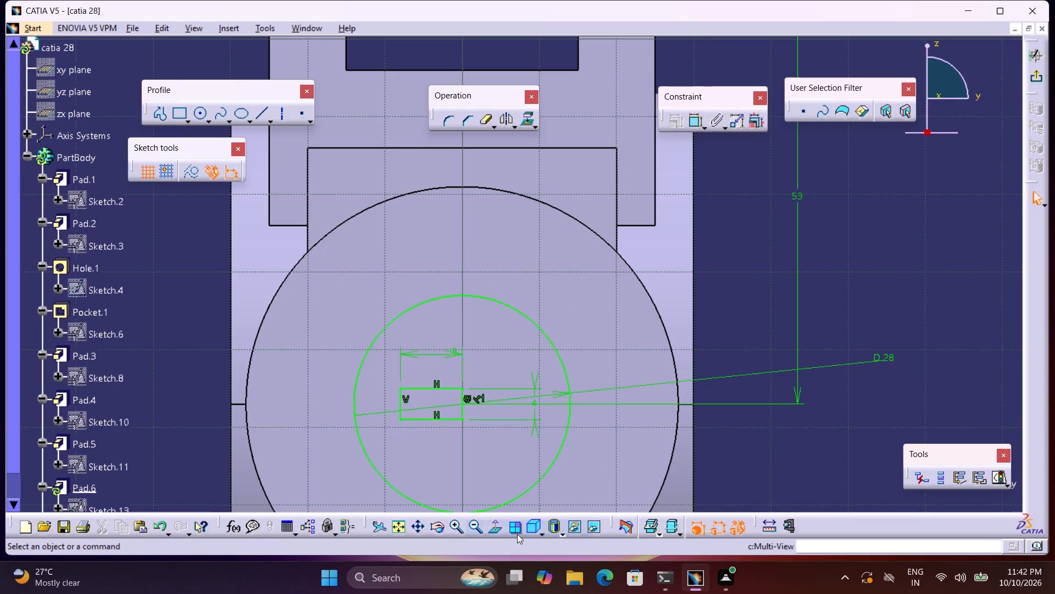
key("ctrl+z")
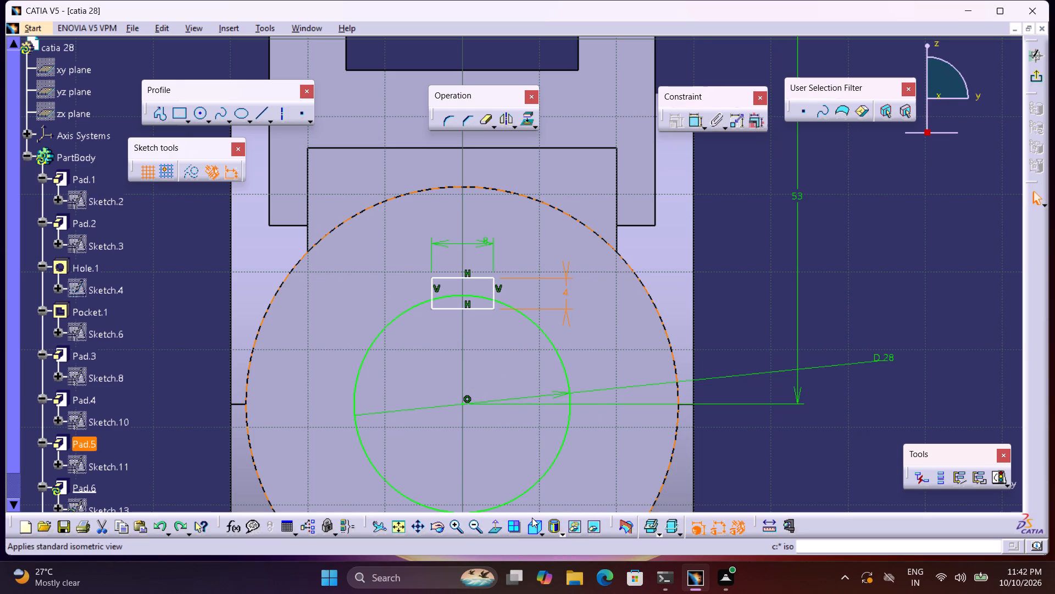
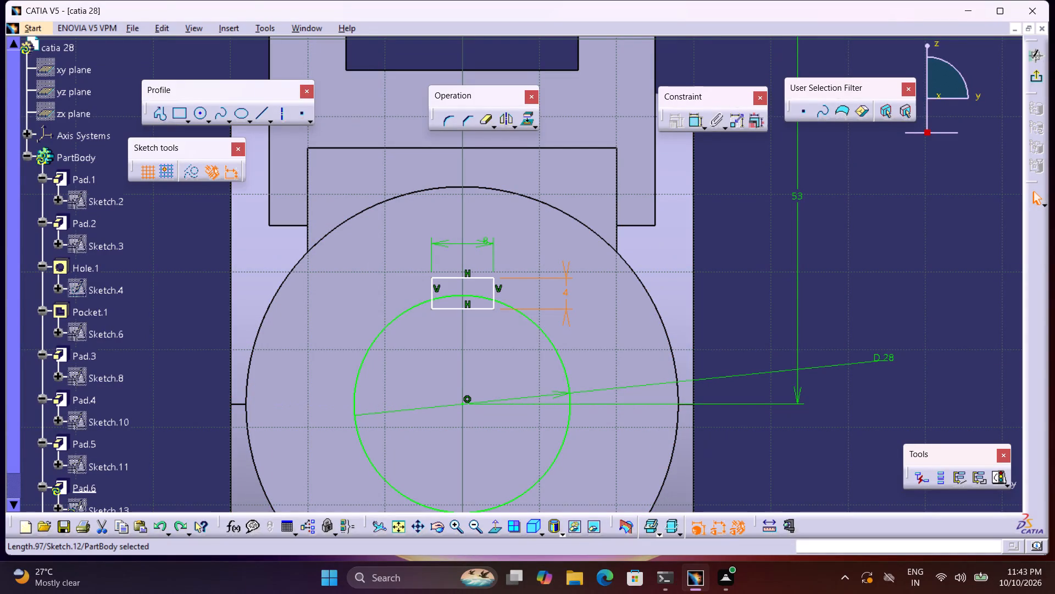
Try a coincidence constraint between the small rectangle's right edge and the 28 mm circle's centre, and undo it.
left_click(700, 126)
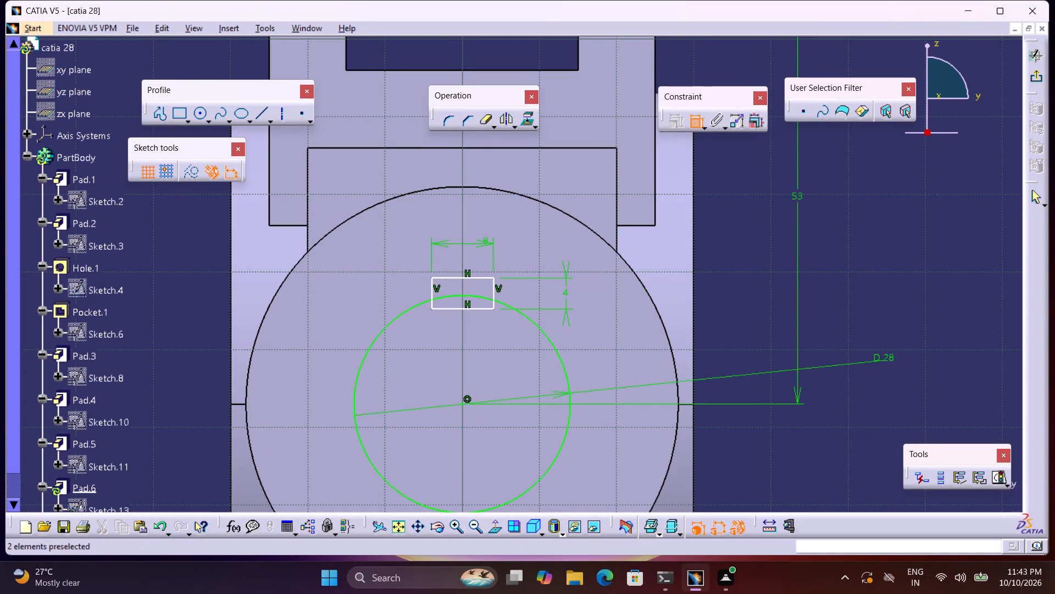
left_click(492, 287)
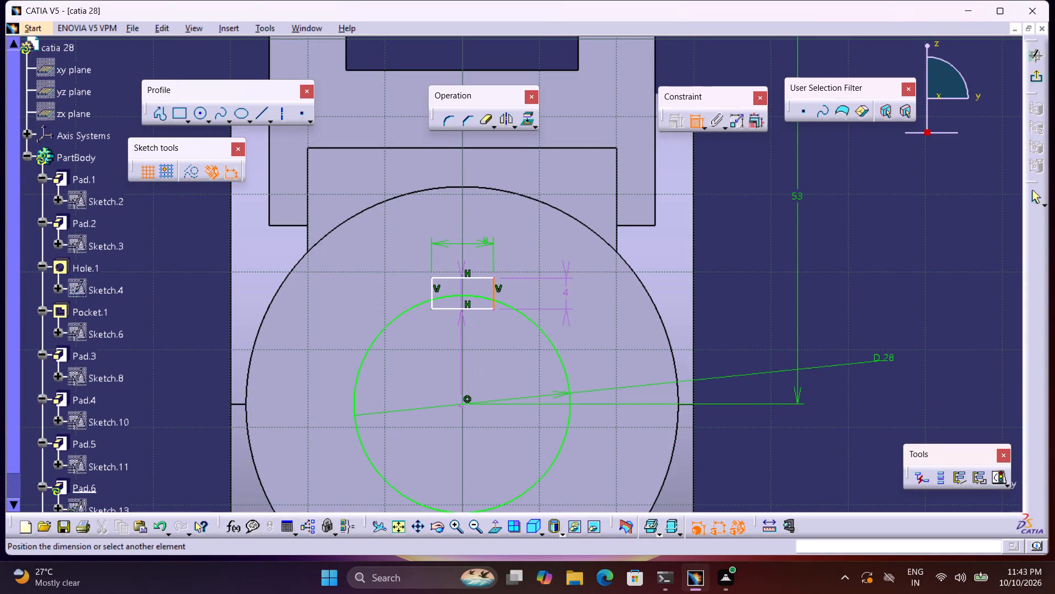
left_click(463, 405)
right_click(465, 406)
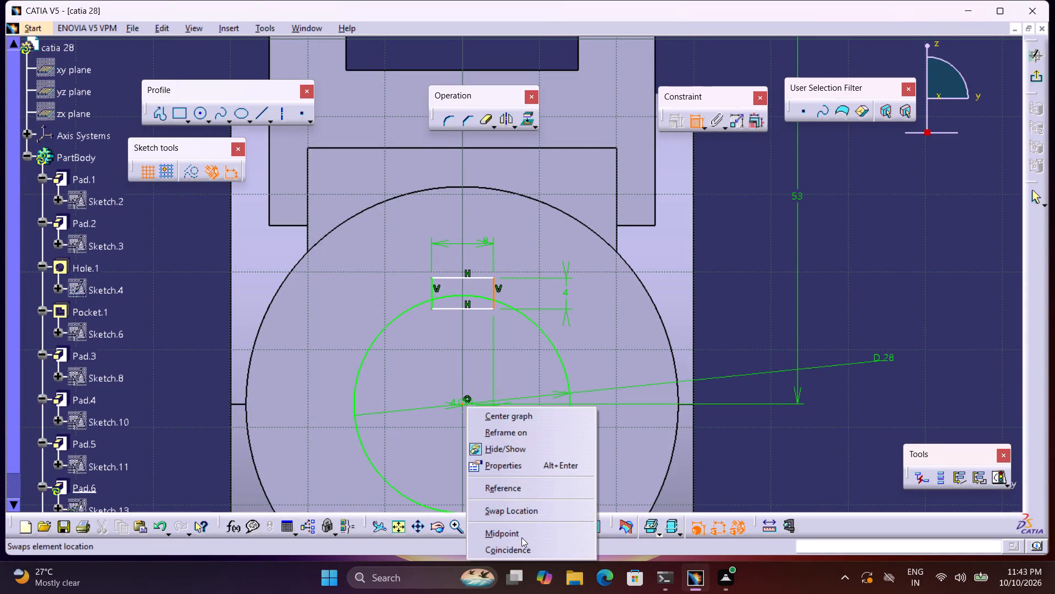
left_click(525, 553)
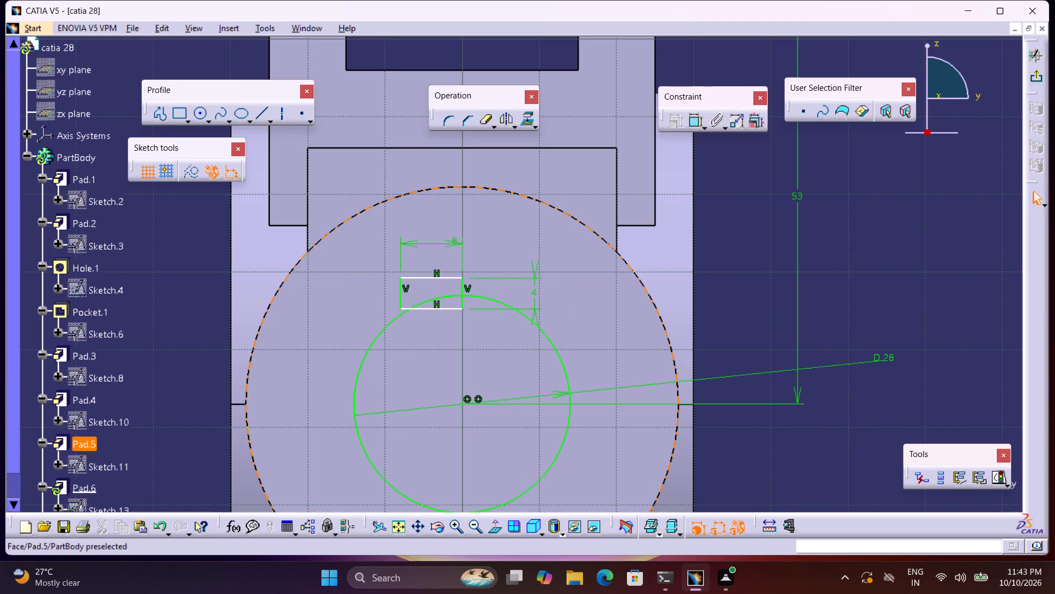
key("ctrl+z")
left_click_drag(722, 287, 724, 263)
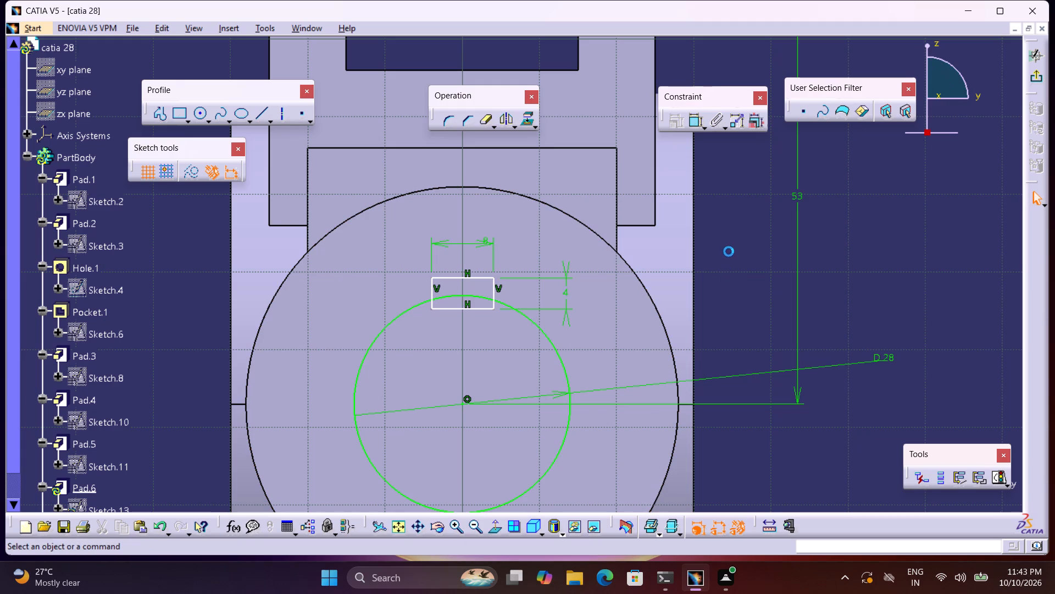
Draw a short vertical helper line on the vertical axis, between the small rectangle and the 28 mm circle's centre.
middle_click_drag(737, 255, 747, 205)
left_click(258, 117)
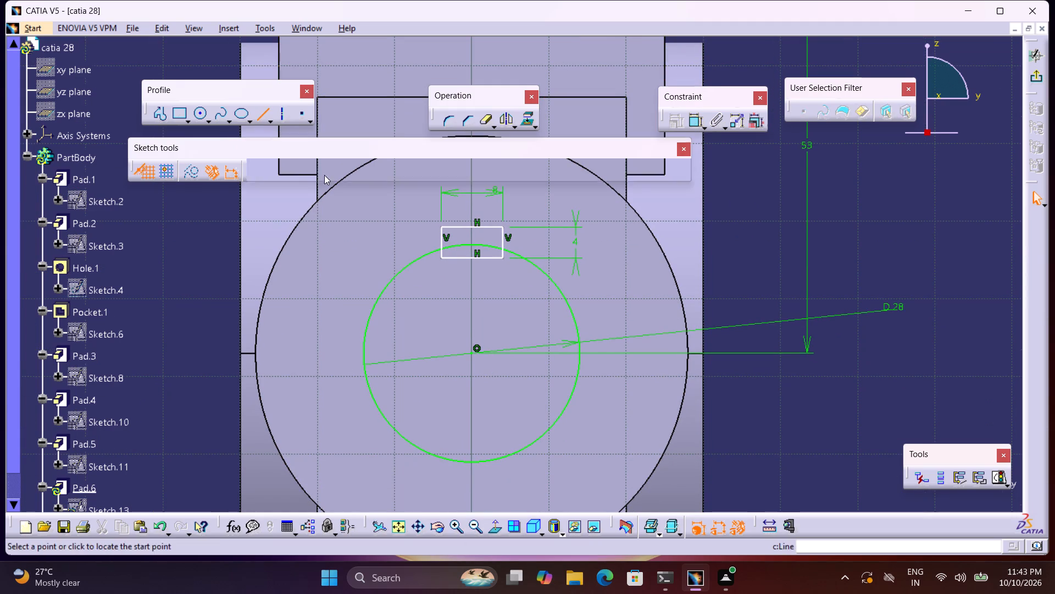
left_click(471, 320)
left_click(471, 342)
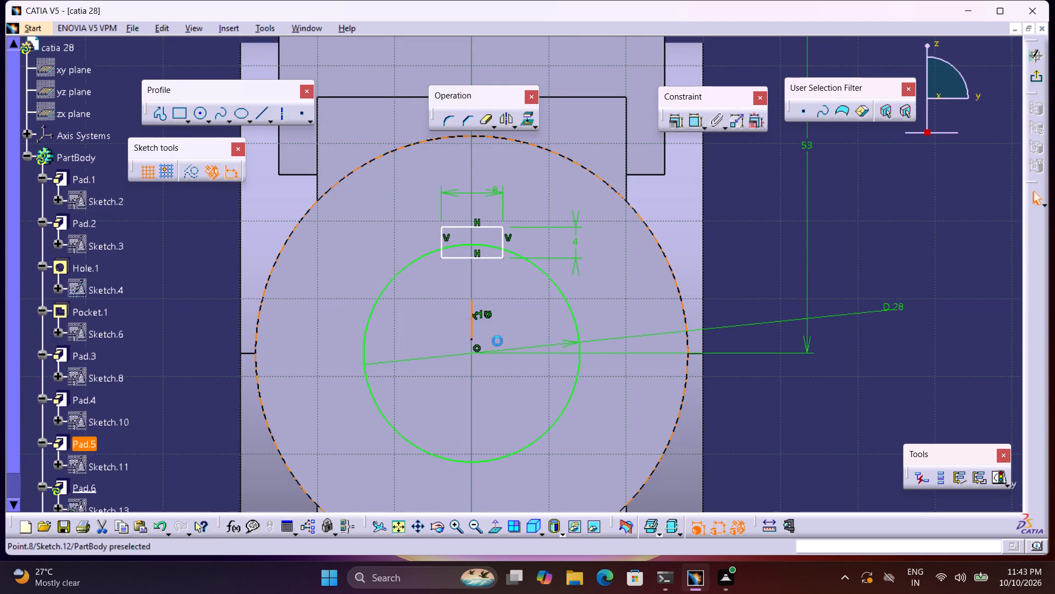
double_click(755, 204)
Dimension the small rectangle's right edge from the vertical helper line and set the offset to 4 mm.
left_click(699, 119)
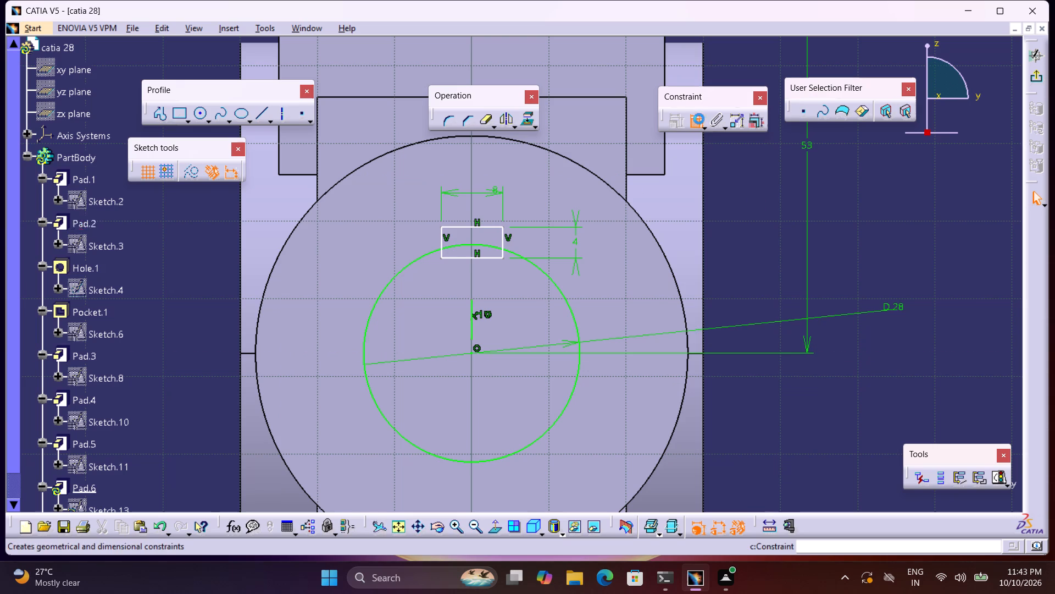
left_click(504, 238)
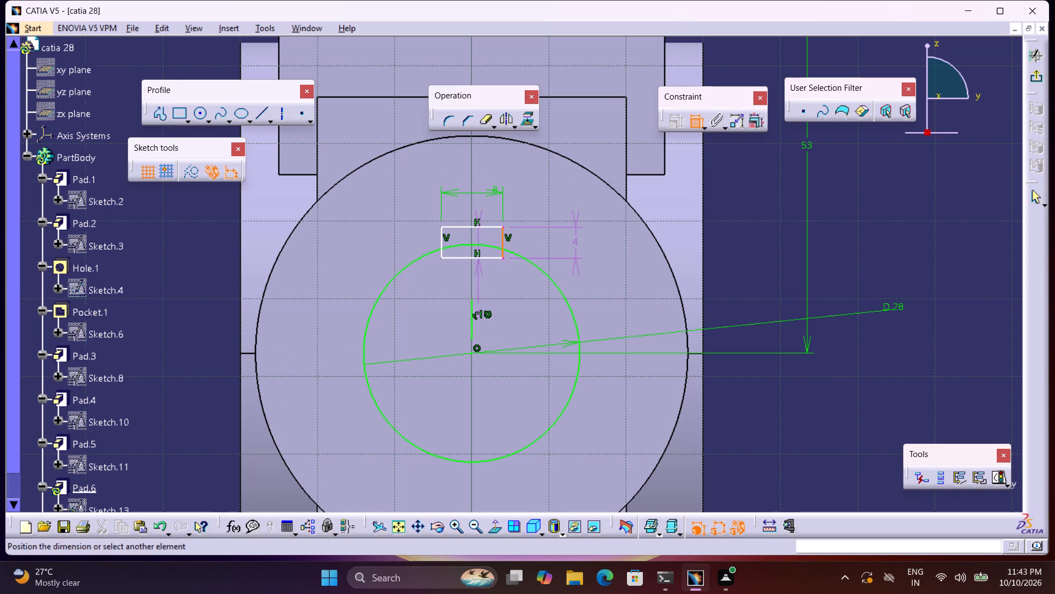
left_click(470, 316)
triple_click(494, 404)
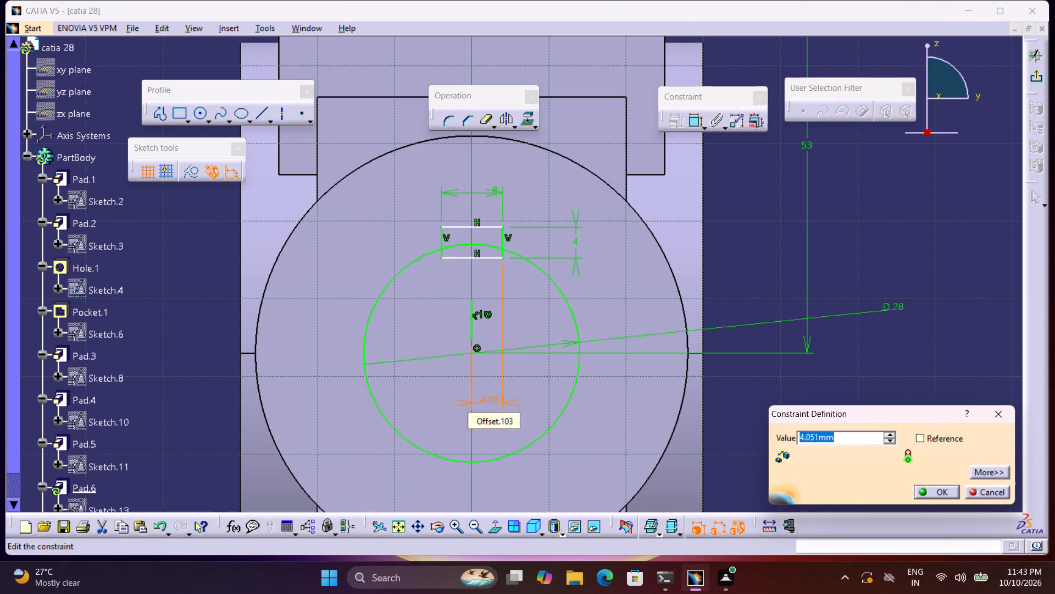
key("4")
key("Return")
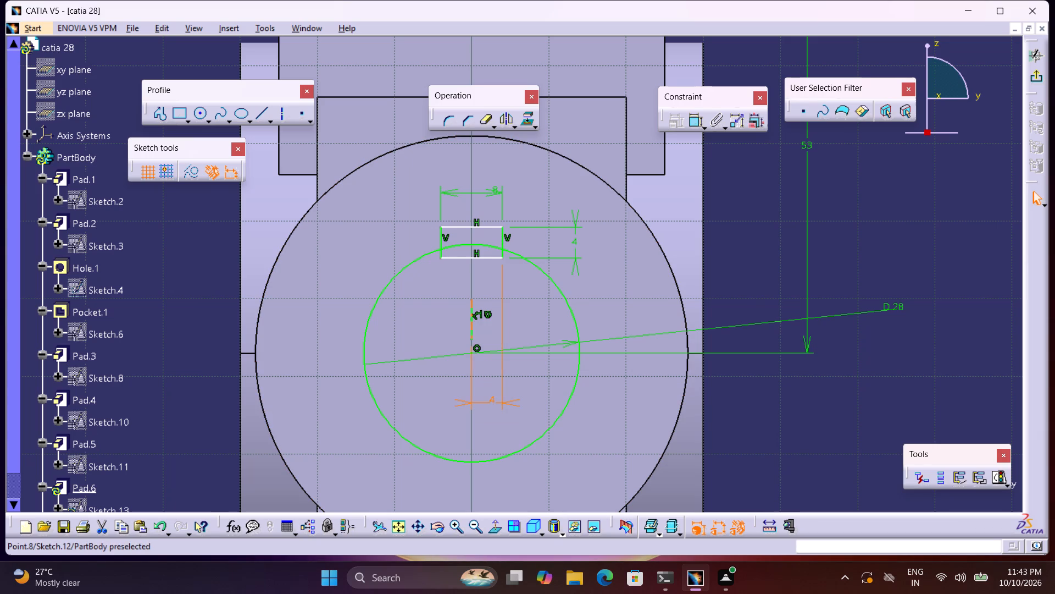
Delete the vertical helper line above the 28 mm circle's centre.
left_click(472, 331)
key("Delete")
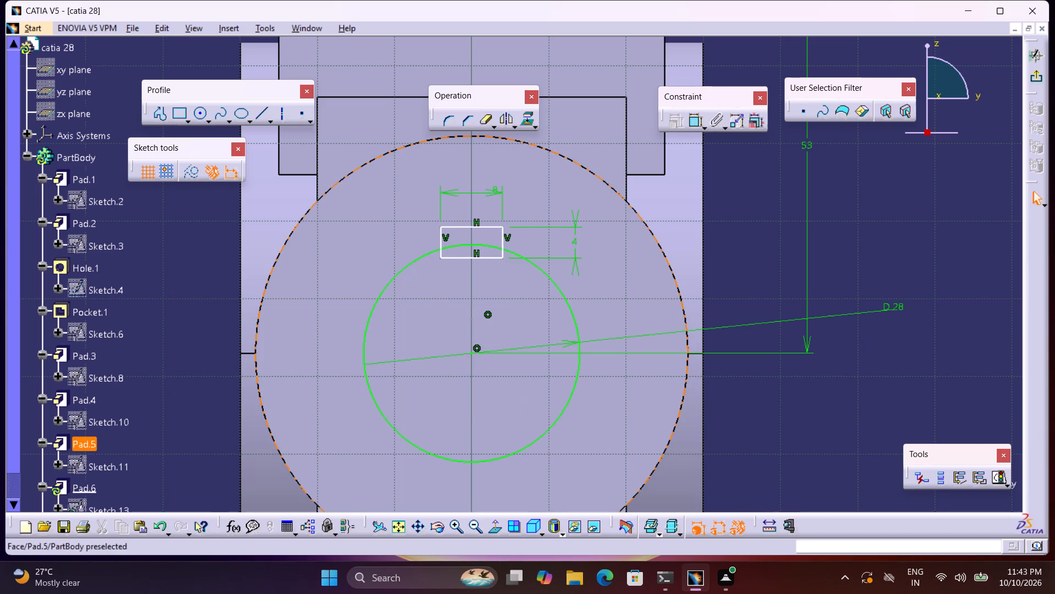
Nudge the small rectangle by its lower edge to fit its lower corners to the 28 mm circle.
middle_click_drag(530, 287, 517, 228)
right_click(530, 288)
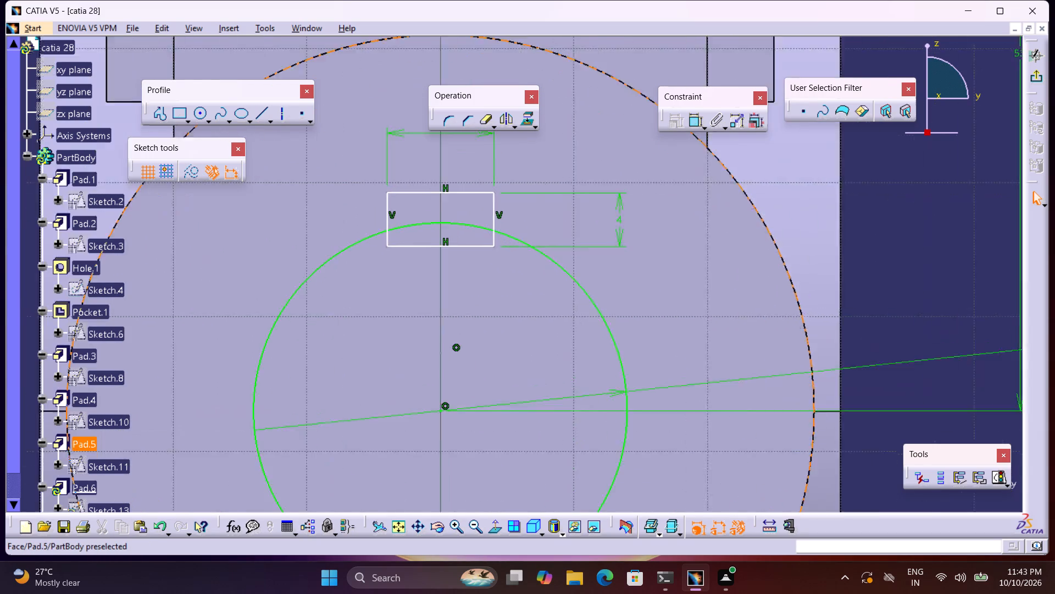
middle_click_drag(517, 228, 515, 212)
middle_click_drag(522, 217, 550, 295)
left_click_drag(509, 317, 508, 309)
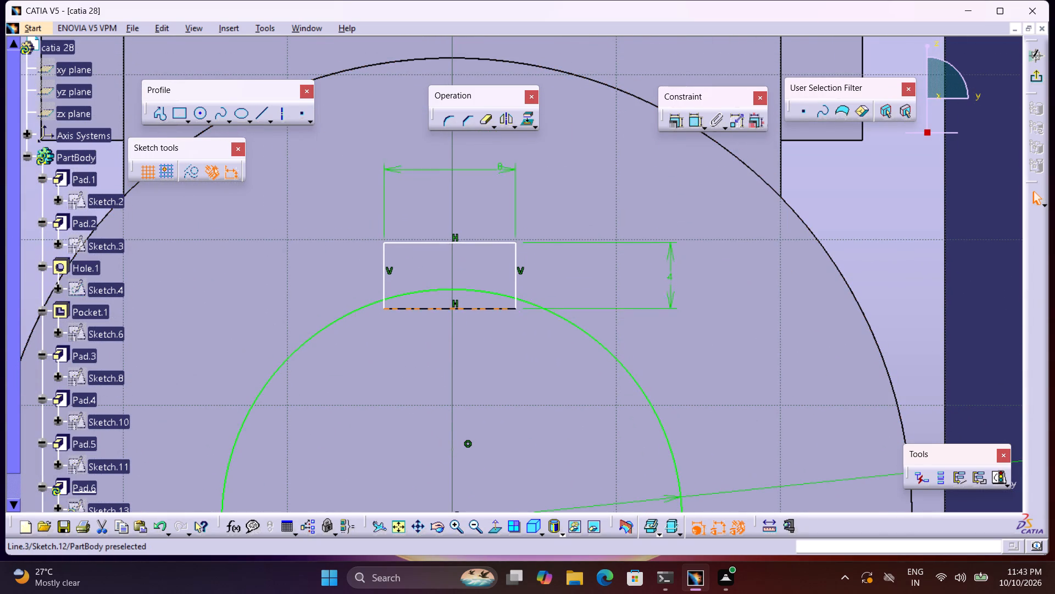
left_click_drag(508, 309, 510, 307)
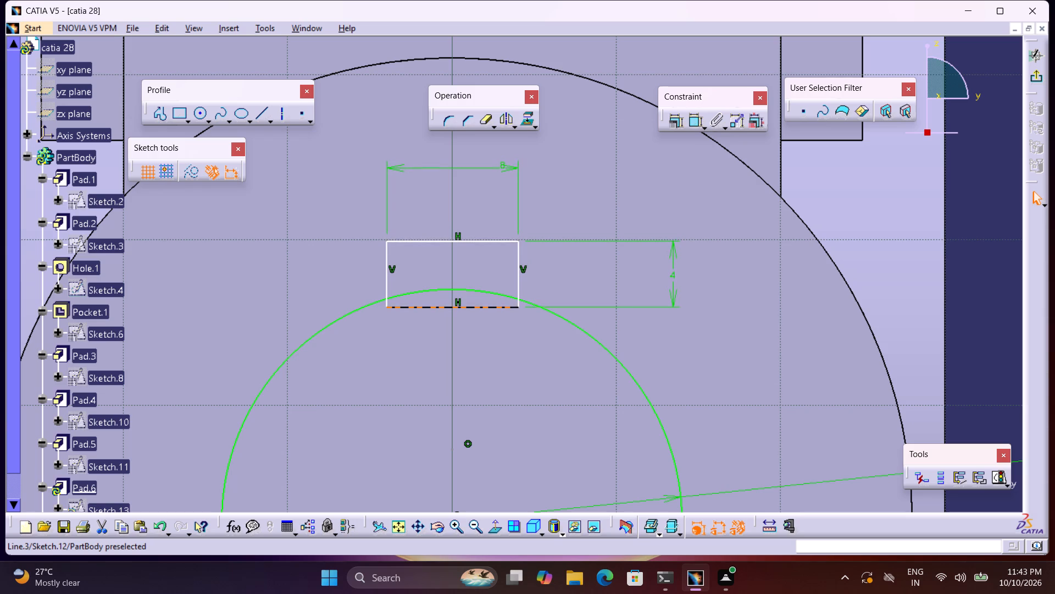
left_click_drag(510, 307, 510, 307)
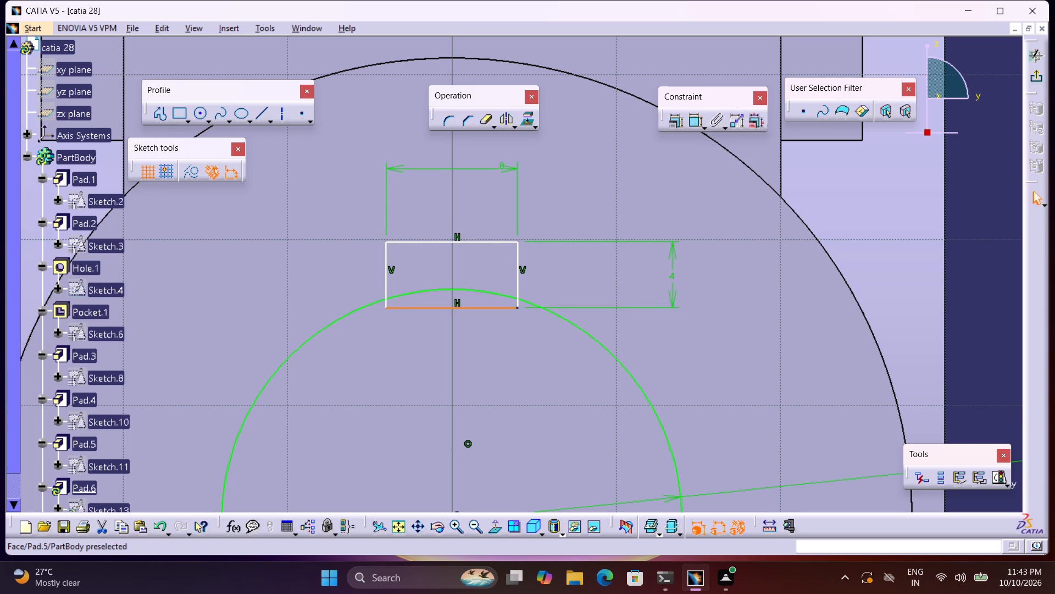
Set the small rectangle's height to 3 mm.
double_click(674, 276)
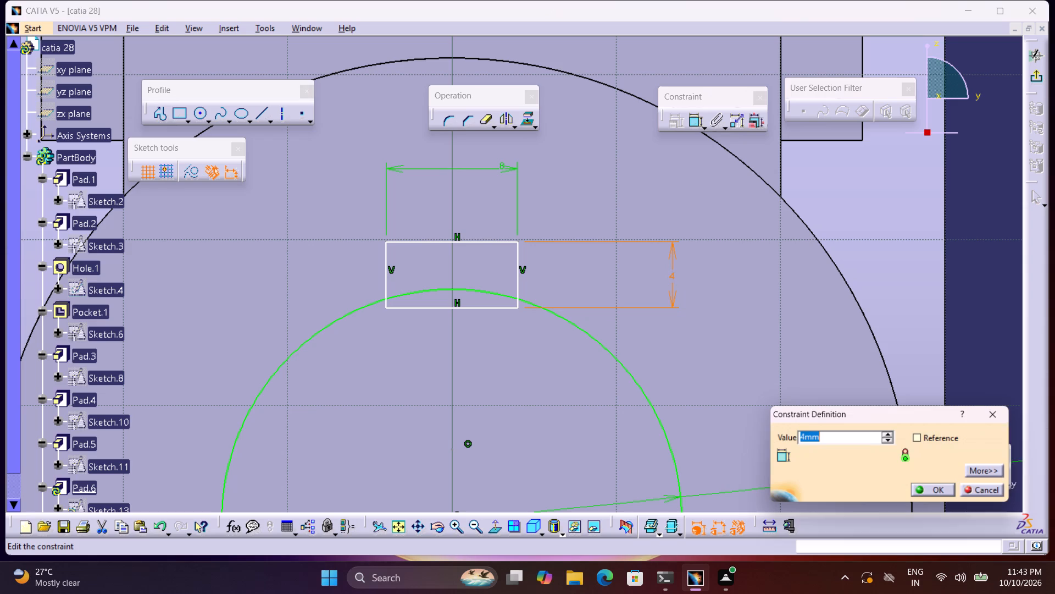
key("3")
key("Return")
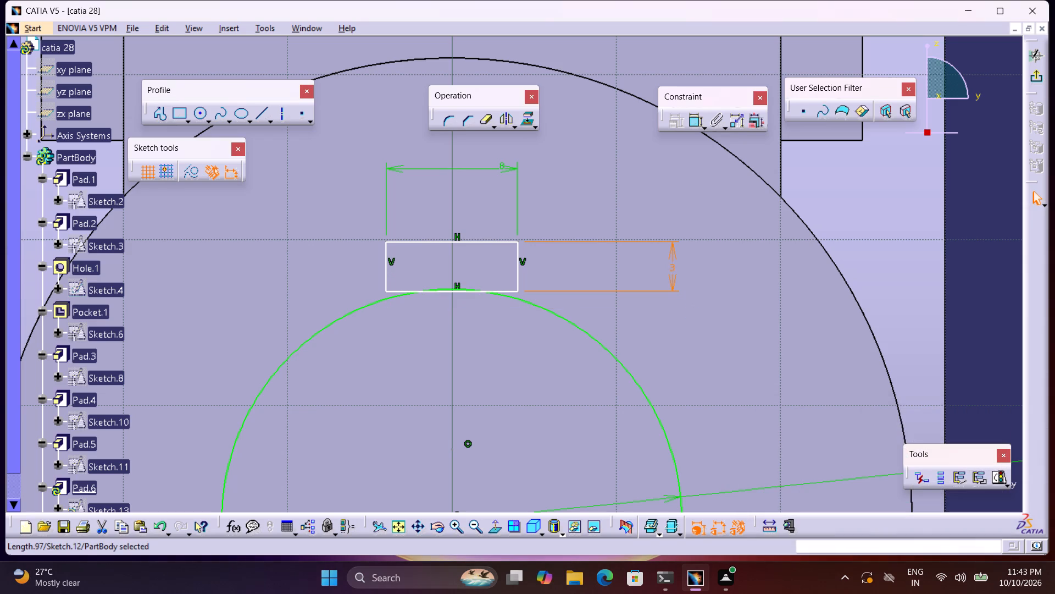
Move the small rectangle down until its lower corners meet the 28 mm circle, roughly centred on the vertical axis.
left_click_drag(510, 291, 510, 295)
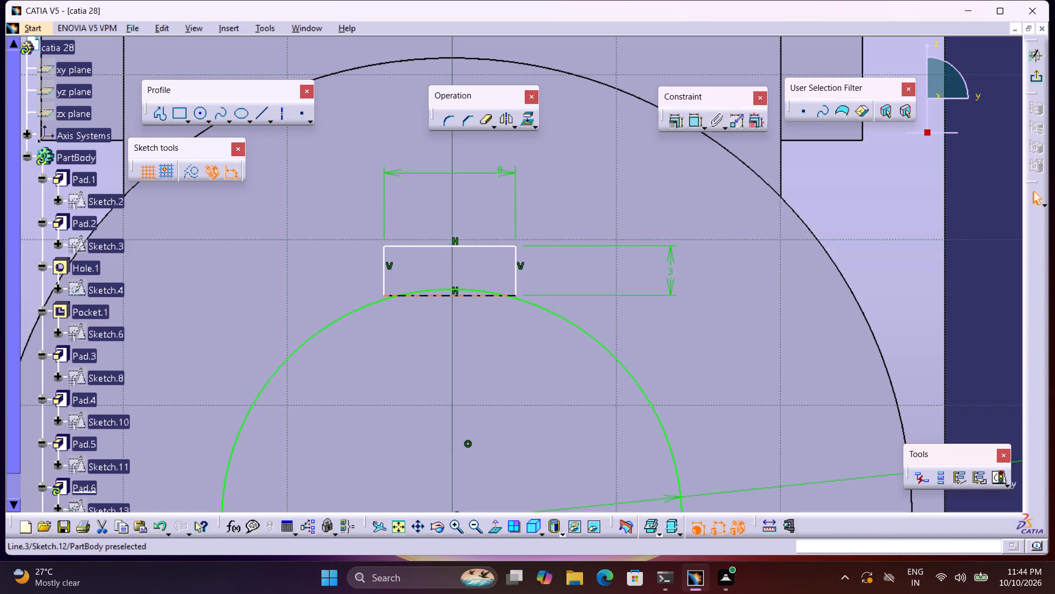
left_click_drag(510, 295, 513, 299)
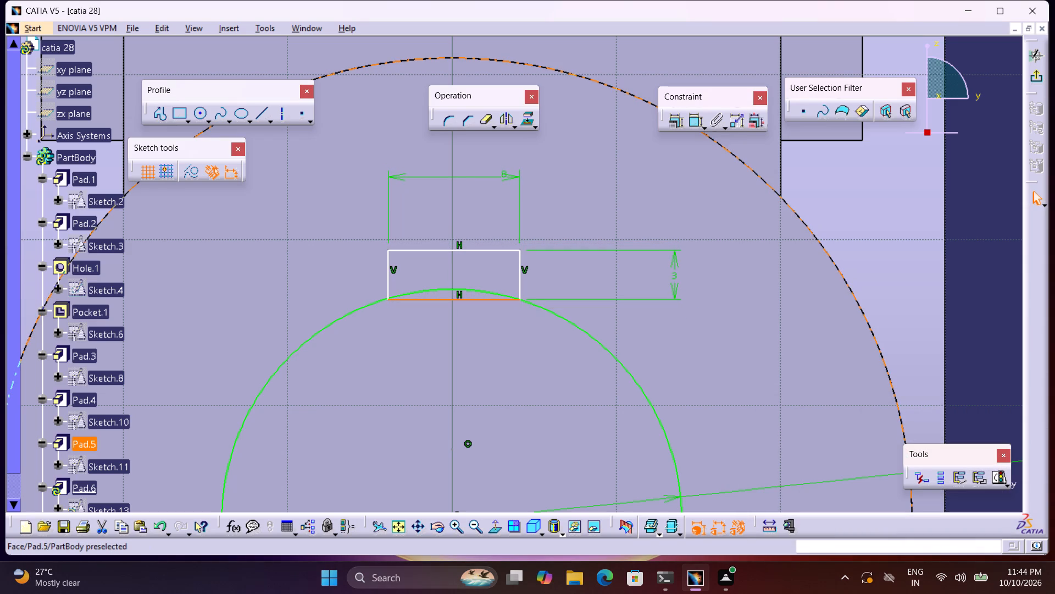
Quick Trim the circle's arc inside the rectangle and the rectangle's lower edge, leaving a keyed bore outline.
middle_click_drag(523, 324, 508, 279)
right_click(521, 325)
middle_click(507, 261)
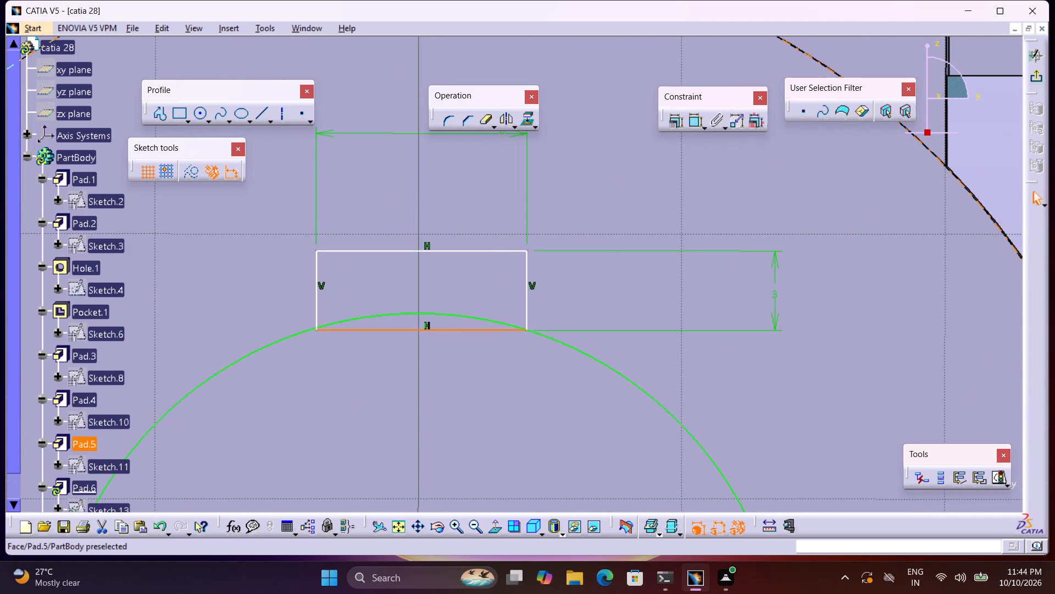
left_click(554, 179)
double_click(488, 121)
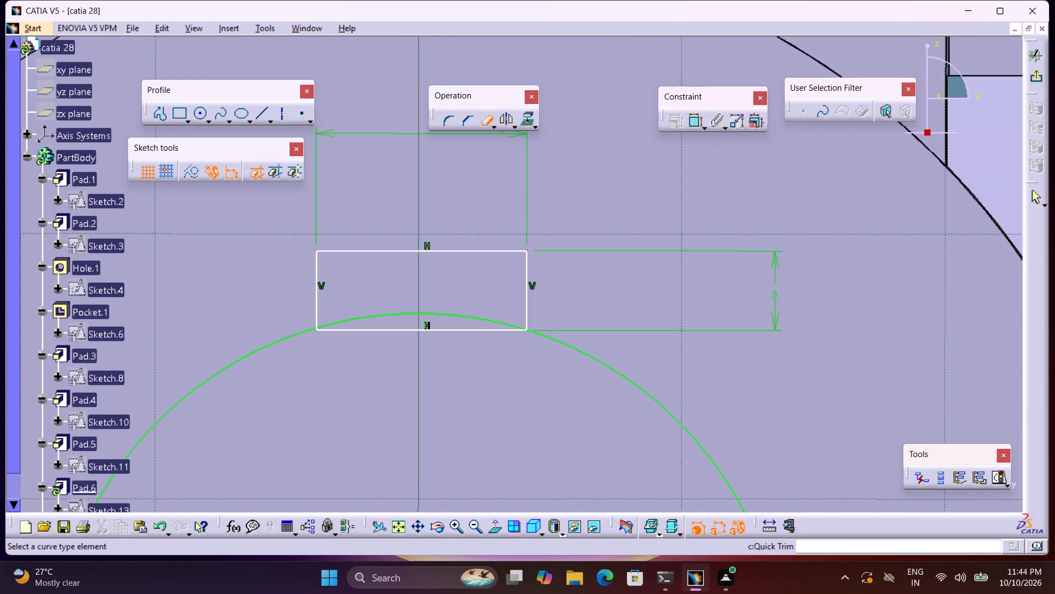
left_click(471, 318)
left_click(462, 331)
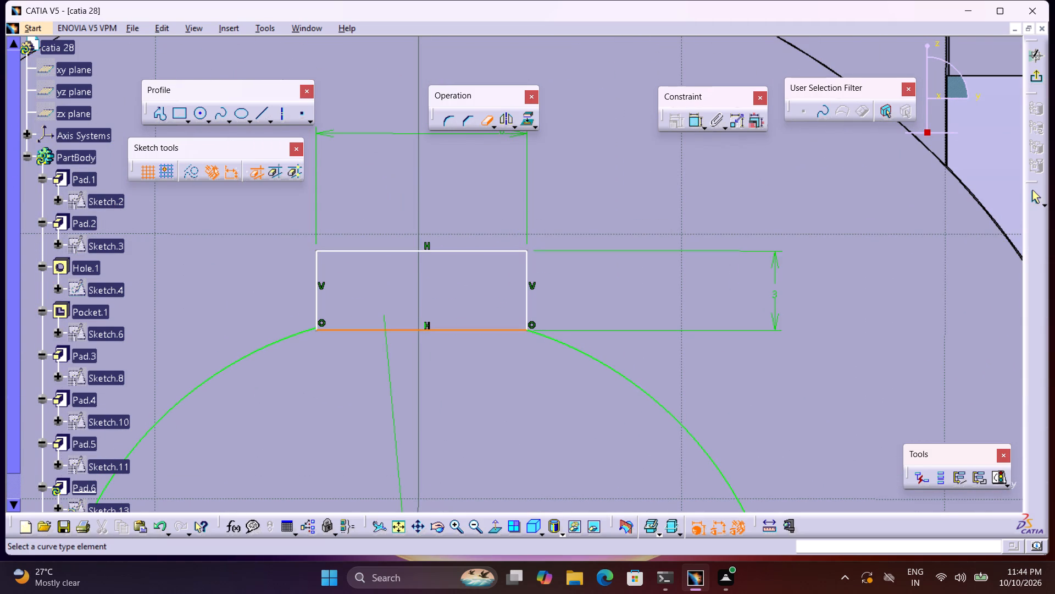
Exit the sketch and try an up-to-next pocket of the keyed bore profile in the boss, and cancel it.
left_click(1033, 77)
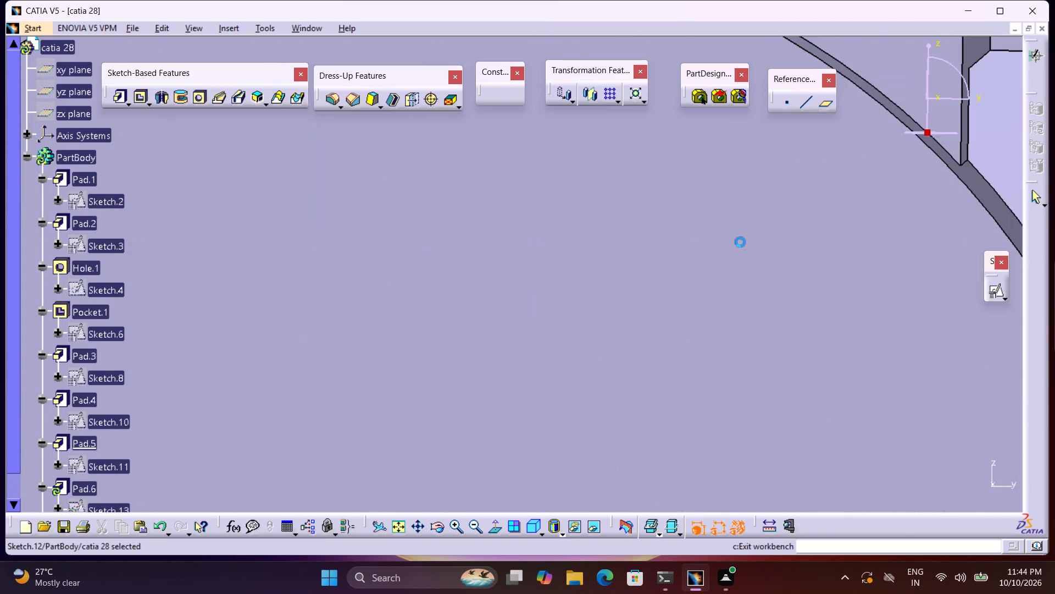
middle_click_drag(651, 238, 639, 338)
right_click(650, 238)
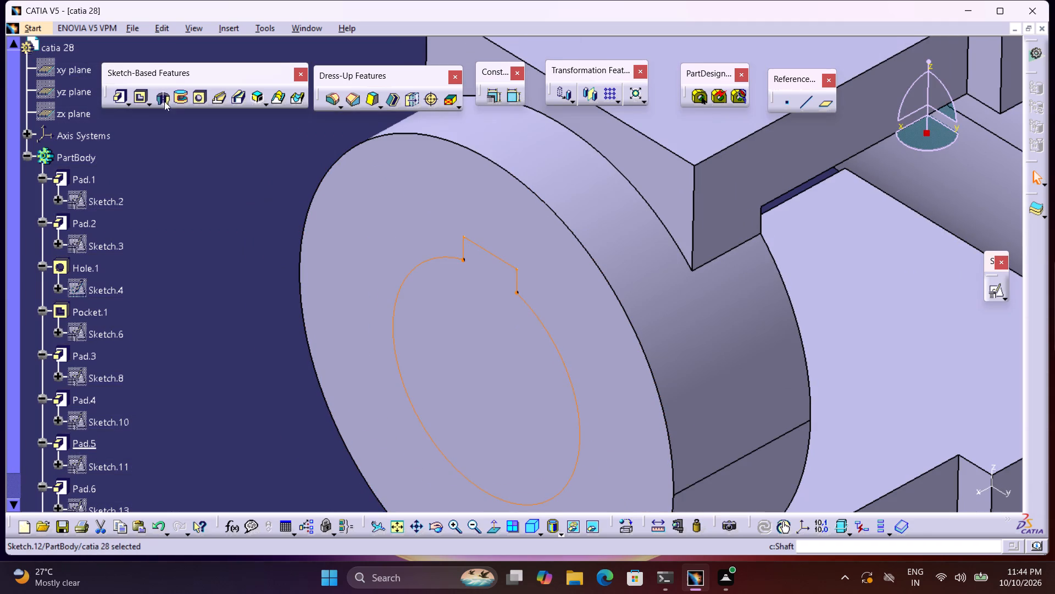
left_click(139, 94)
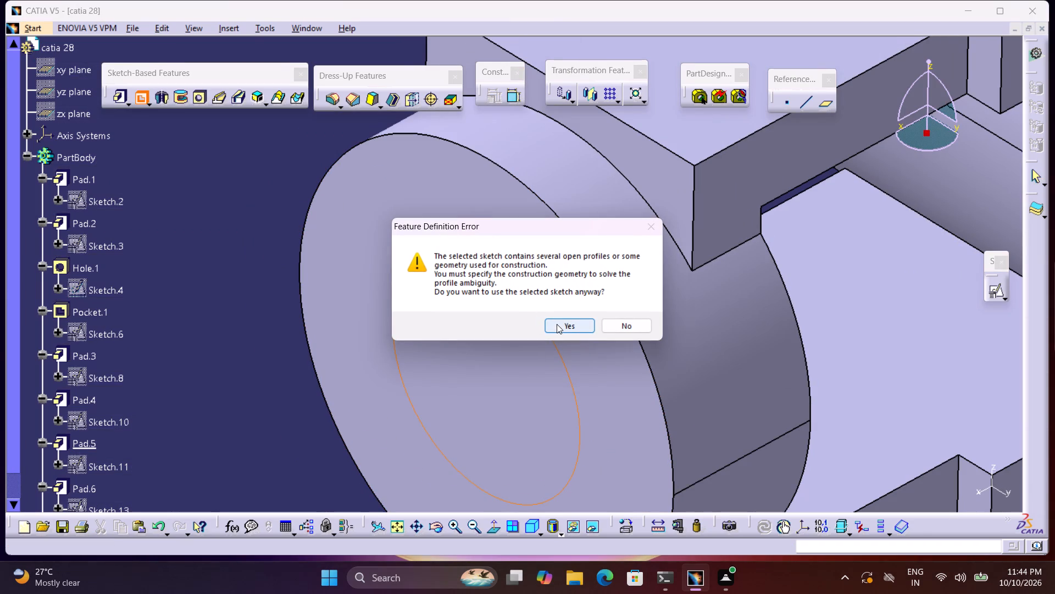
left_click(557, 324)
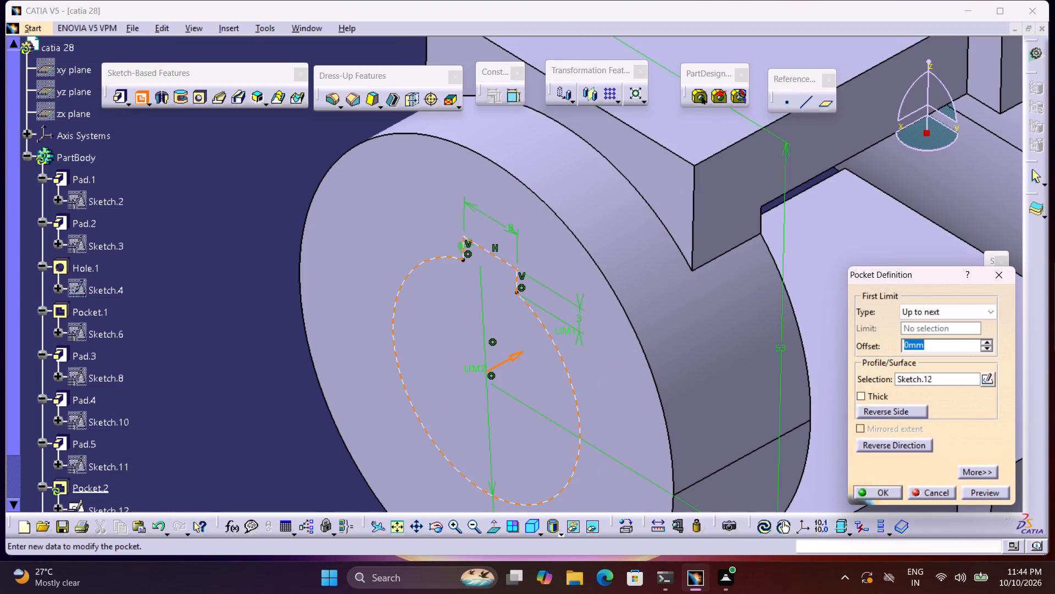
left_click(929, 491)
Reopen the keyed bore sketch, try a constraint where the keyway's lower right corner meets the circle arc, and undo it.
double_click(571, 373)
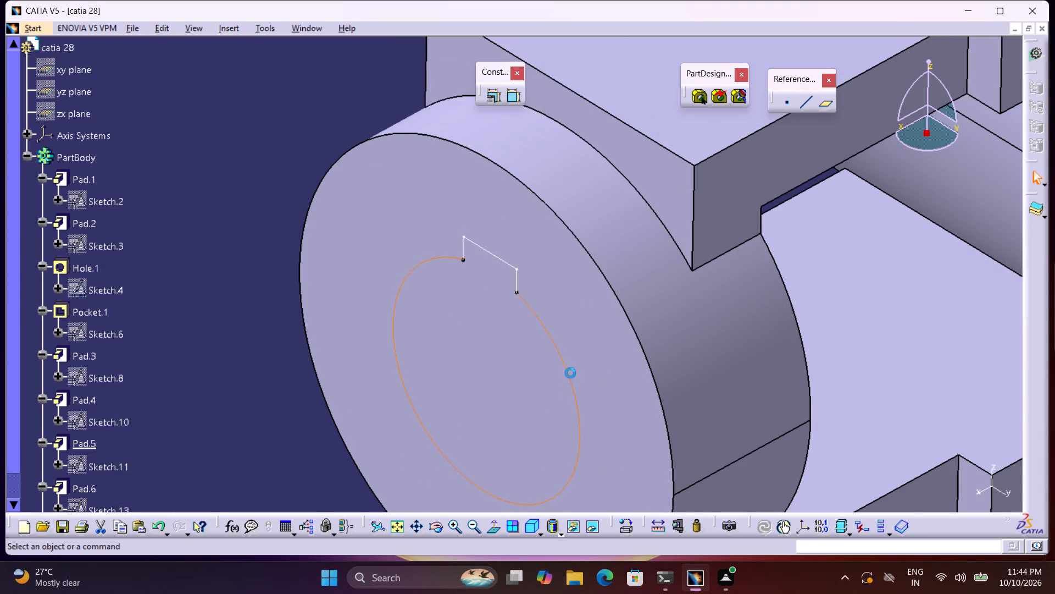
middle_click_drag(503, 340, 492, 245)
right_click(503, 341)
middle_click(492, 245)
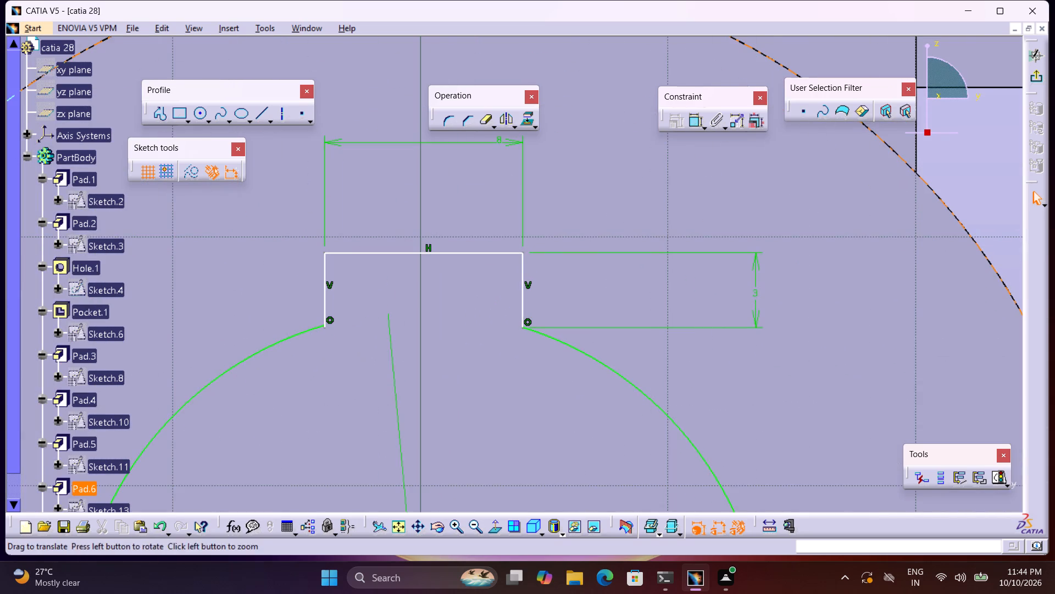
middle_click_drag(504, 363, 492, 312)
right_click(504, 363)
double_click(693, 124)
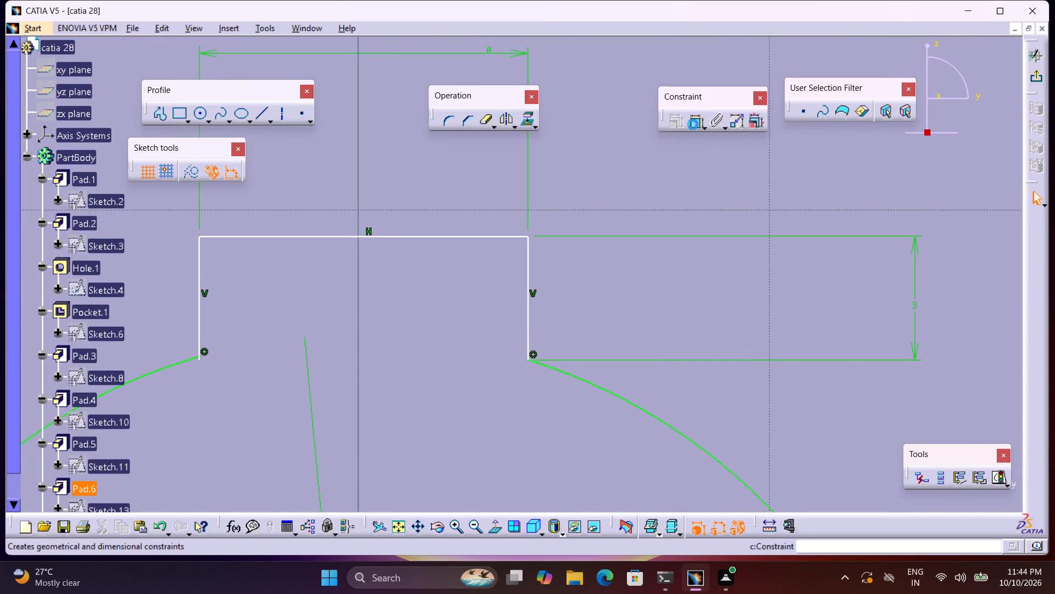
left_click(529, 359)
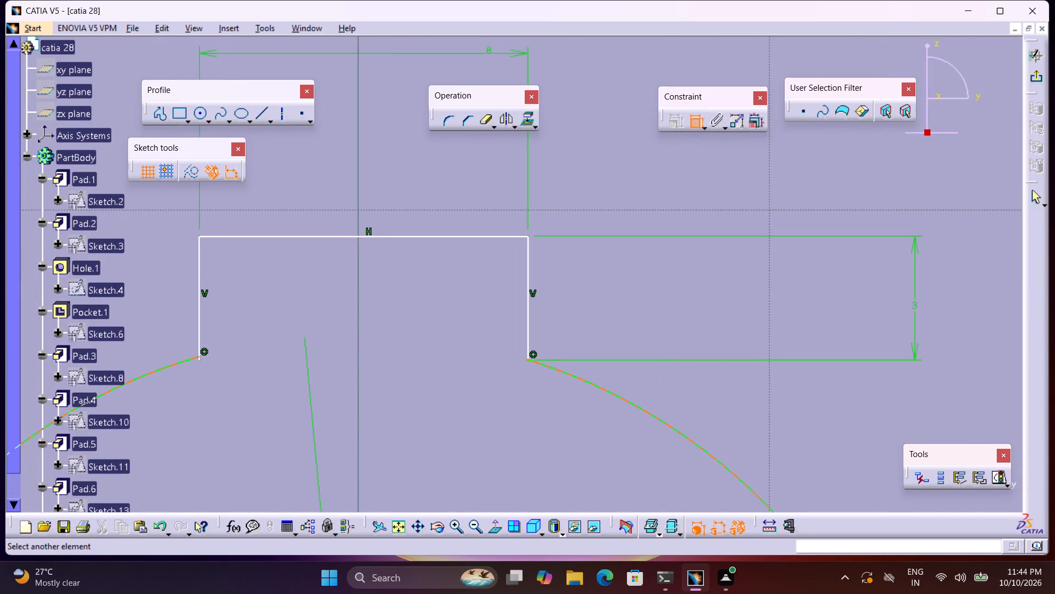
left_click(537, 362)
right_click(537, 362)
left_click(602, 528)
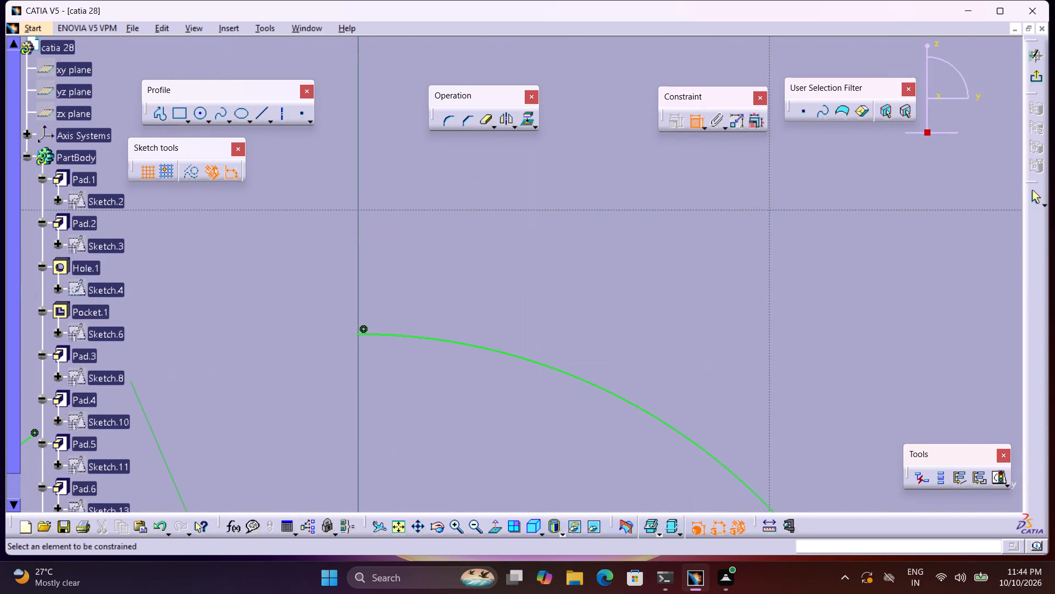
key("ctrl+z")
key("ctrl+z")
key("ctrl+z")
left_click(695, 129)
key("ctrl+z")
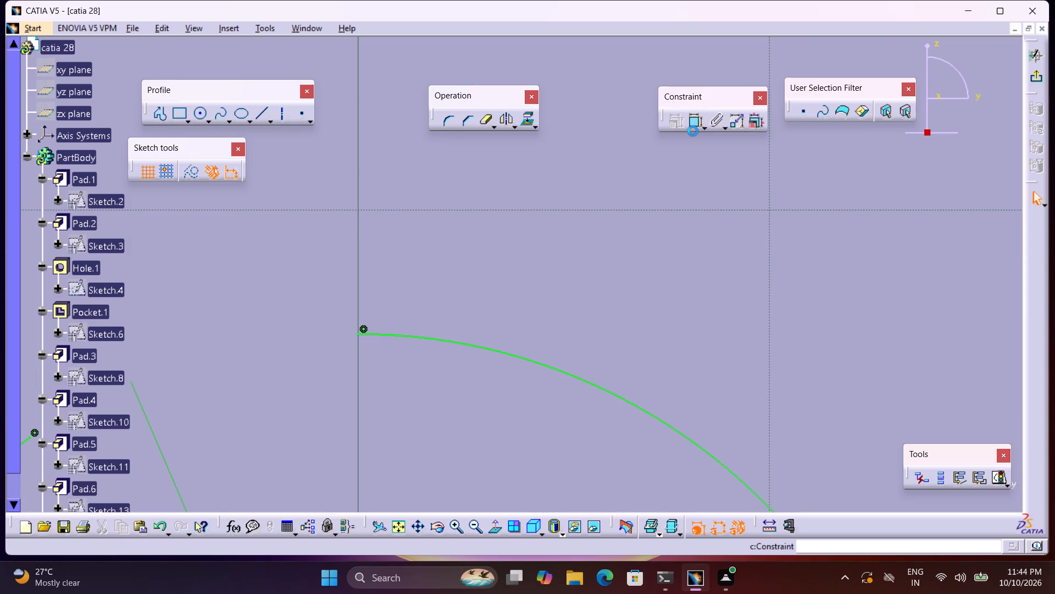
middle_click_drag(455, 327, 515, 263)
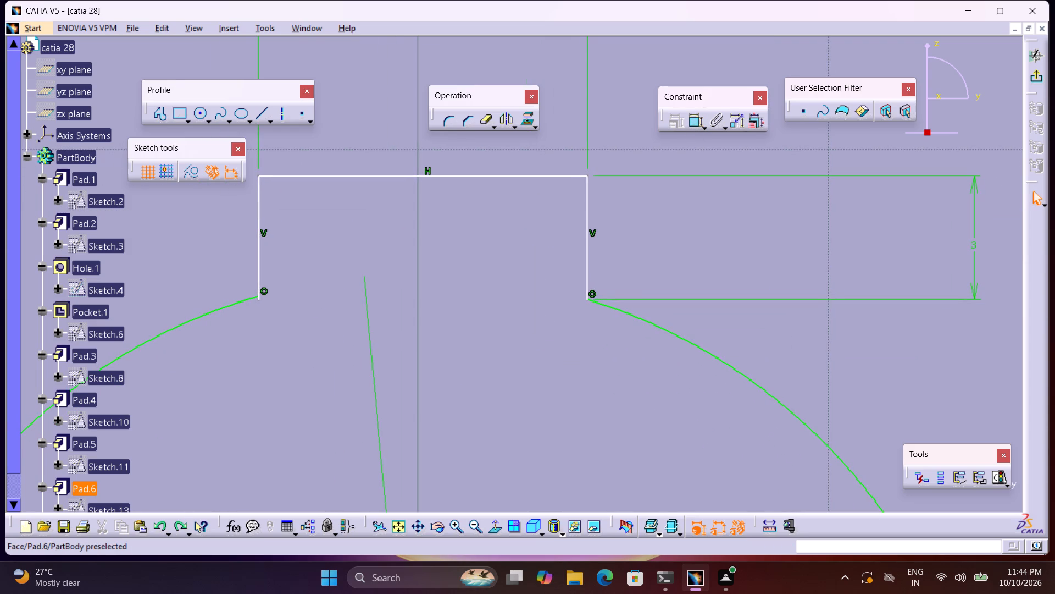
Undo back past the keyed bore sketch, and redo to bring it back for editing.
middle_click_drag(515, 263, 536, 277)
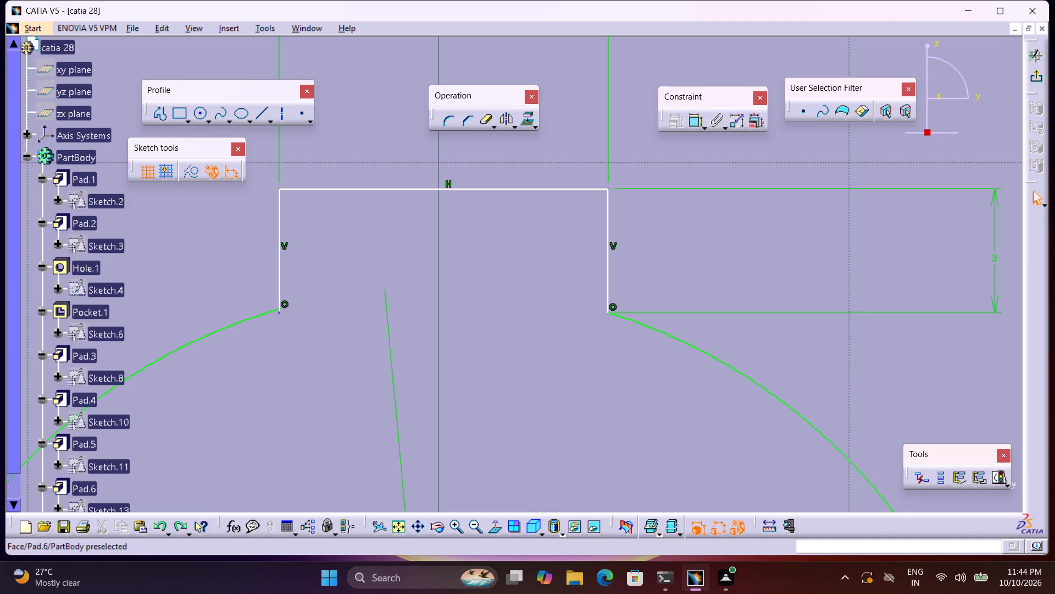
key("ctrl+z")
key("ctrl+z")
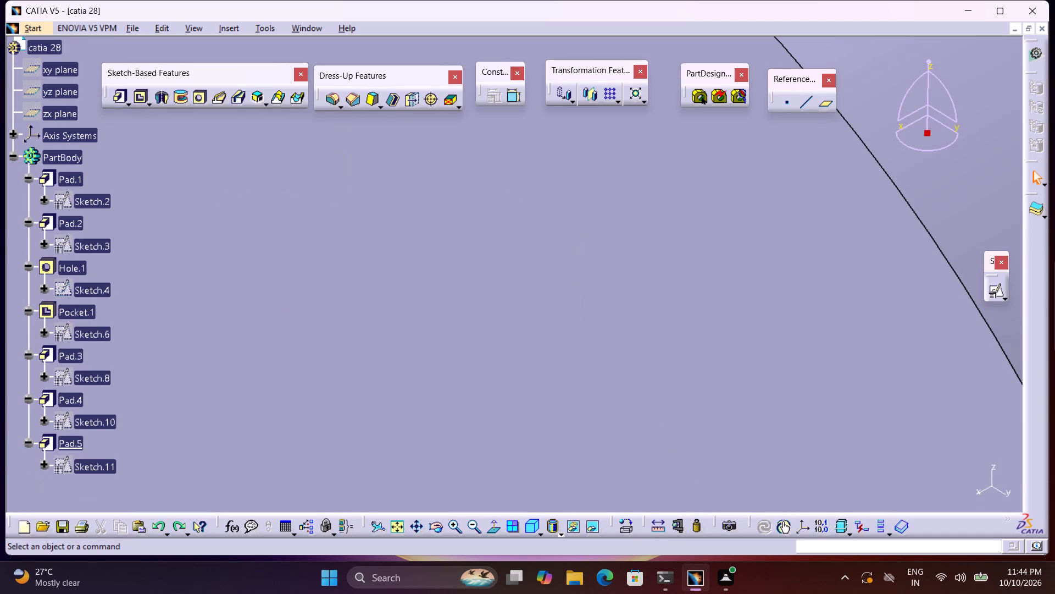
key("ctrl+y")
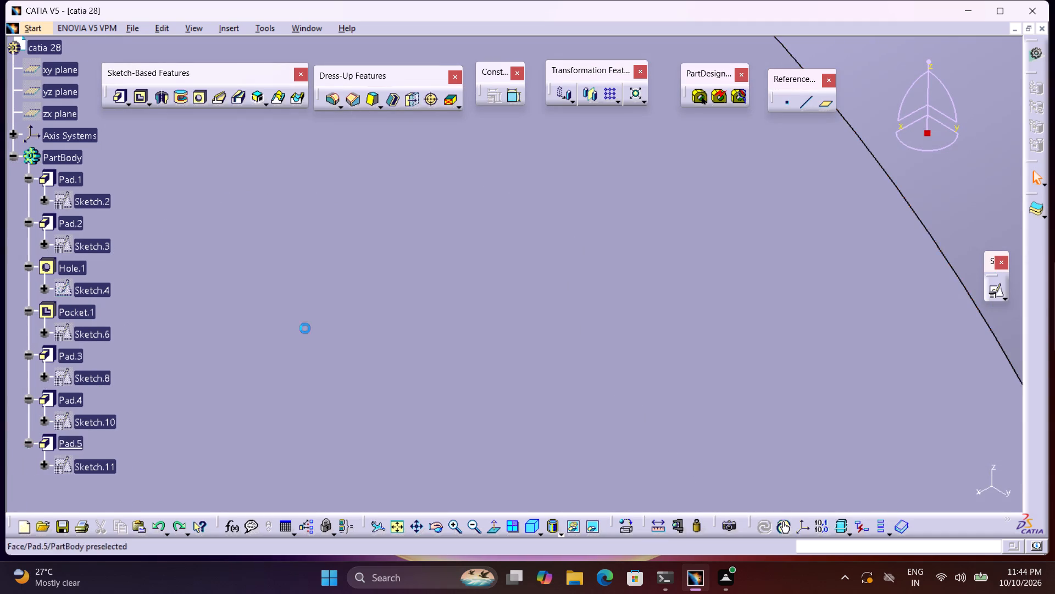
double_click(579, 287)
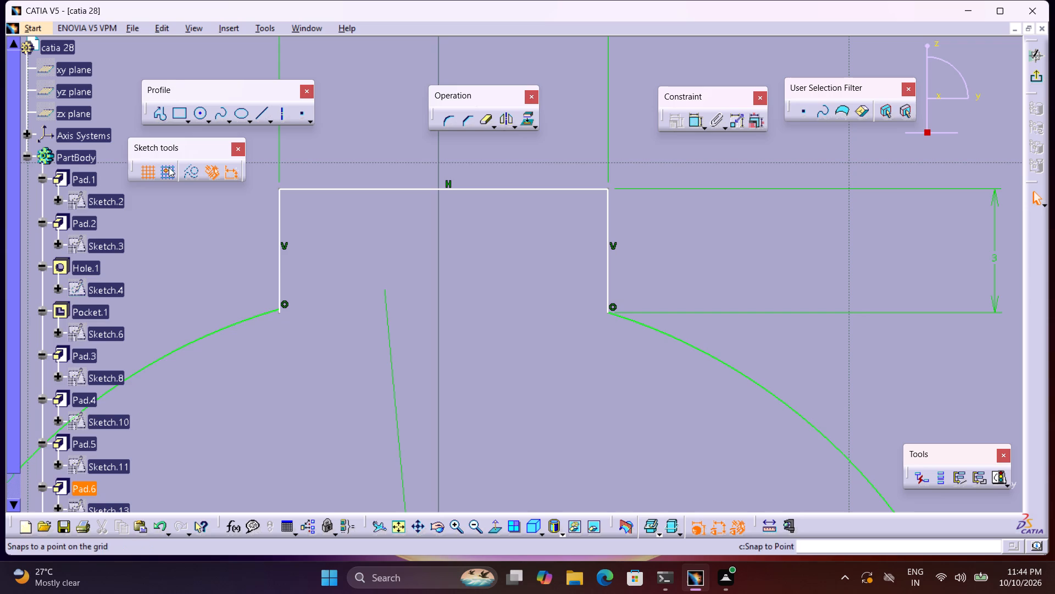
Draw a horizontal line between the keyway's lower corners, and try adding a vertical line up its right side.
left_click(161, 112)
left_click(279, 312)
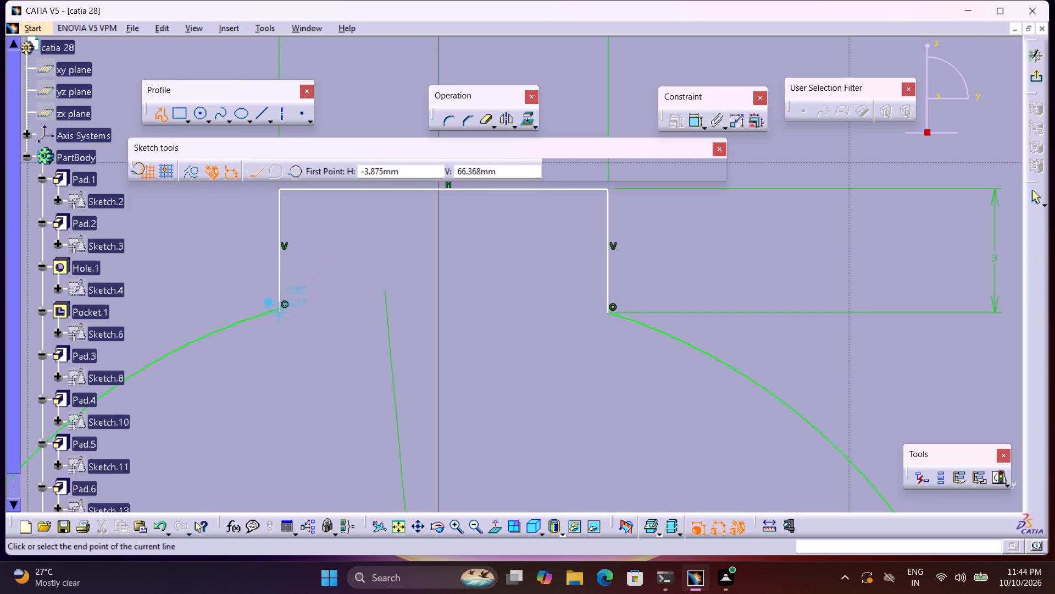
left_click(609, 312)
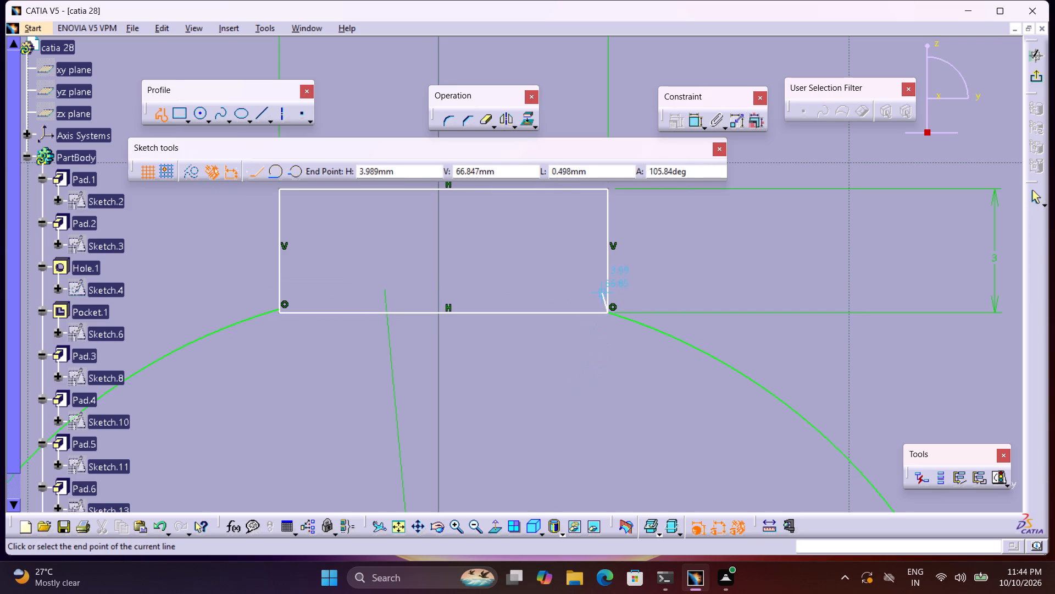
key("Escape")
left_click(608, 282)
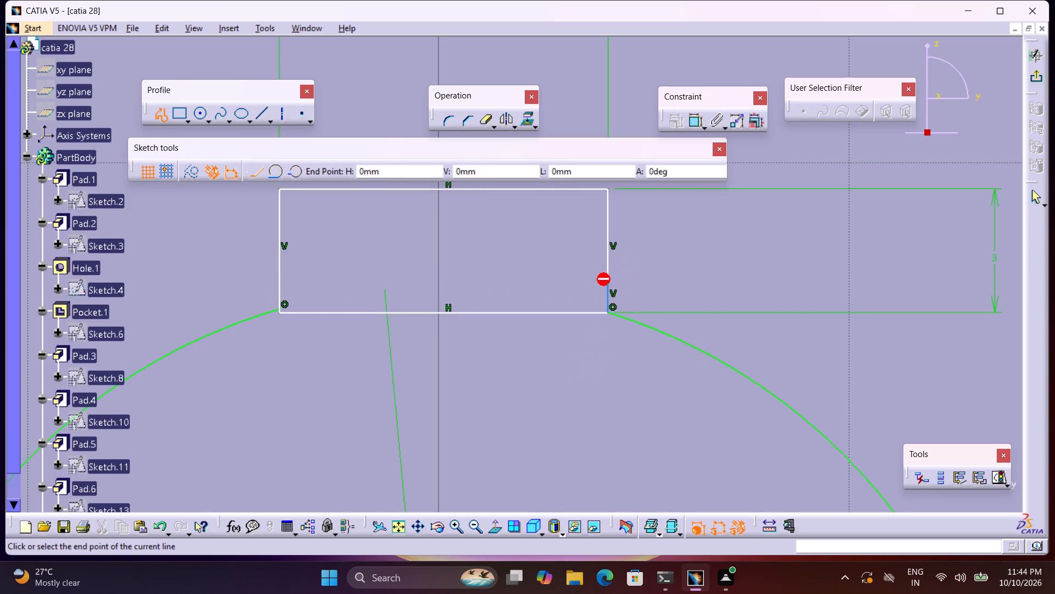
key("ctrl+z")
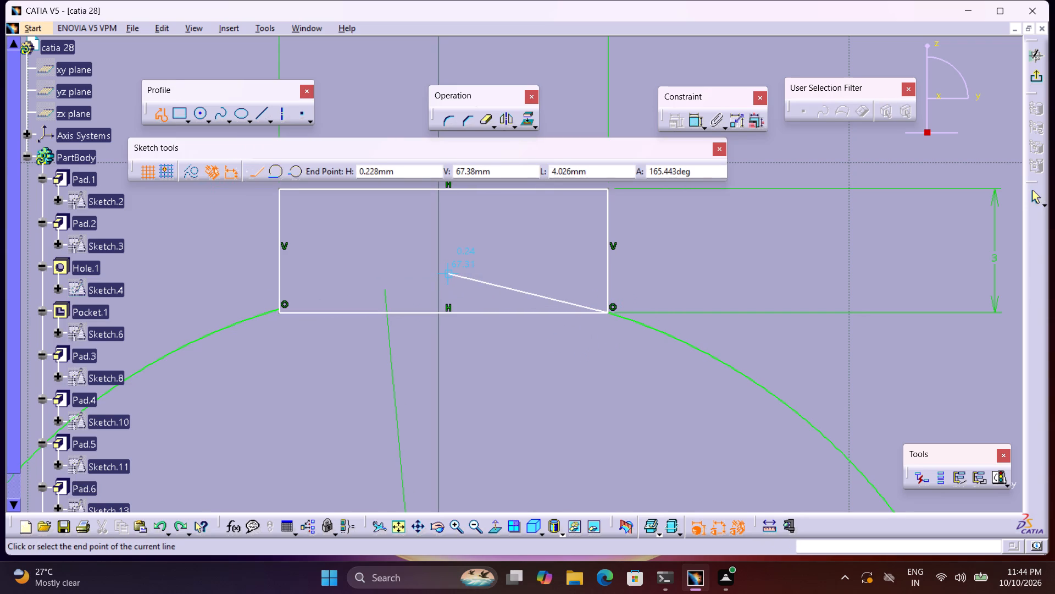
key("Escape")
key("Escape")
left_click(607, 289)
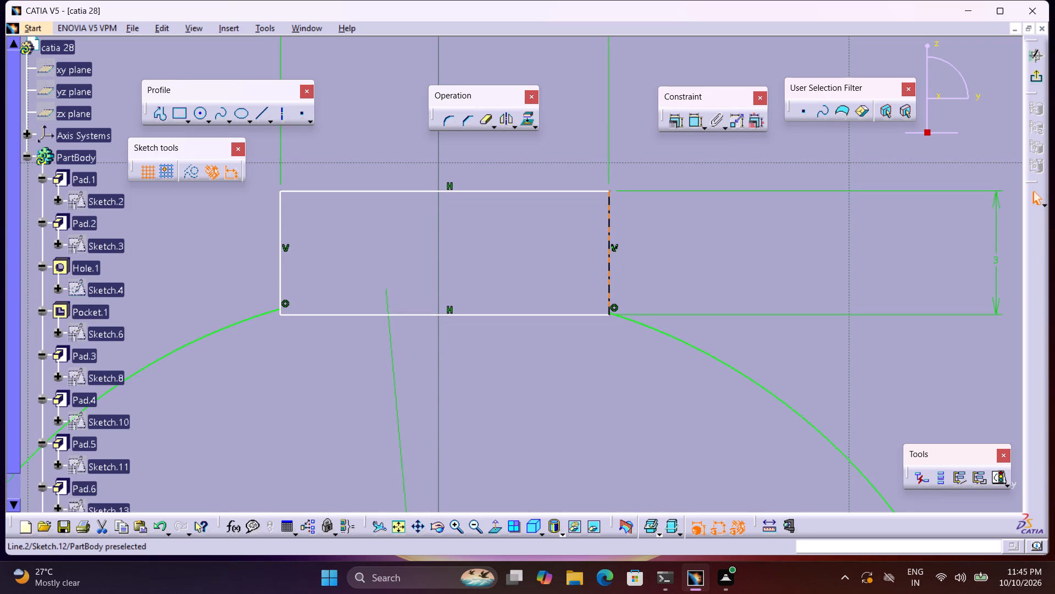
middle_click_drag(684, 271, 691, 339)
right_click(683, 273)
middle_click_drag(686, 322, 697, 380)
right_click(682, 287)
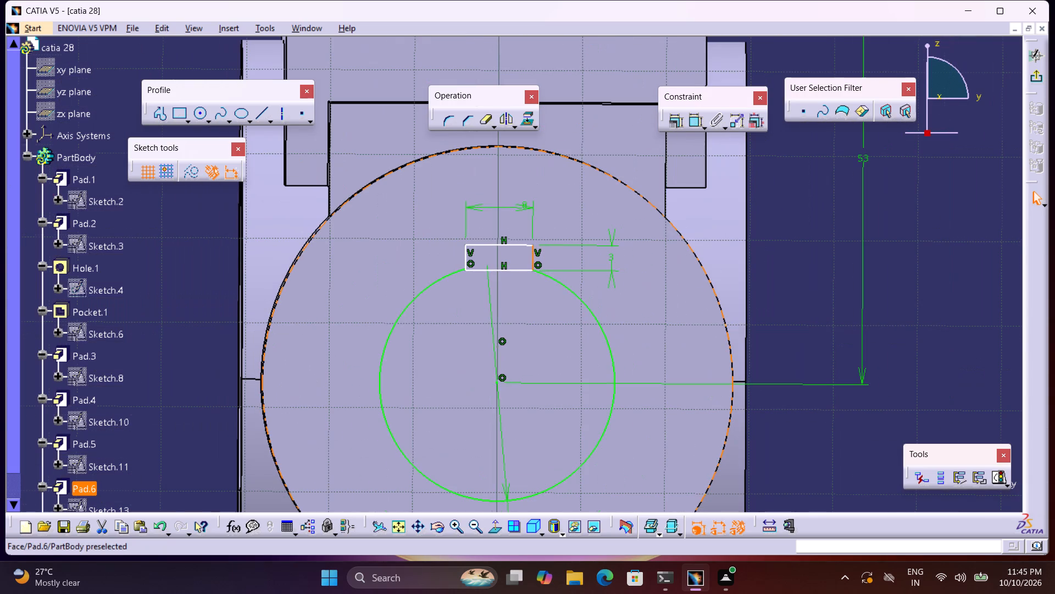
Undo the edits back to before the keyed bore sketch, leaving the plain boss.
key("ctrl+z")
key("ctrl+z")
key("ctrl+z")
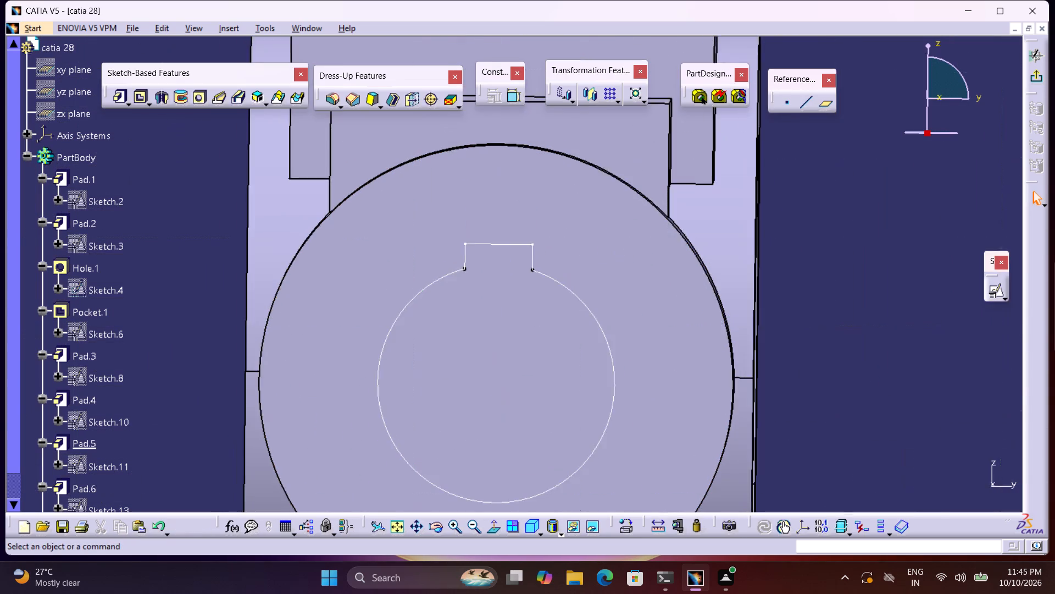
key("ctrl+z")
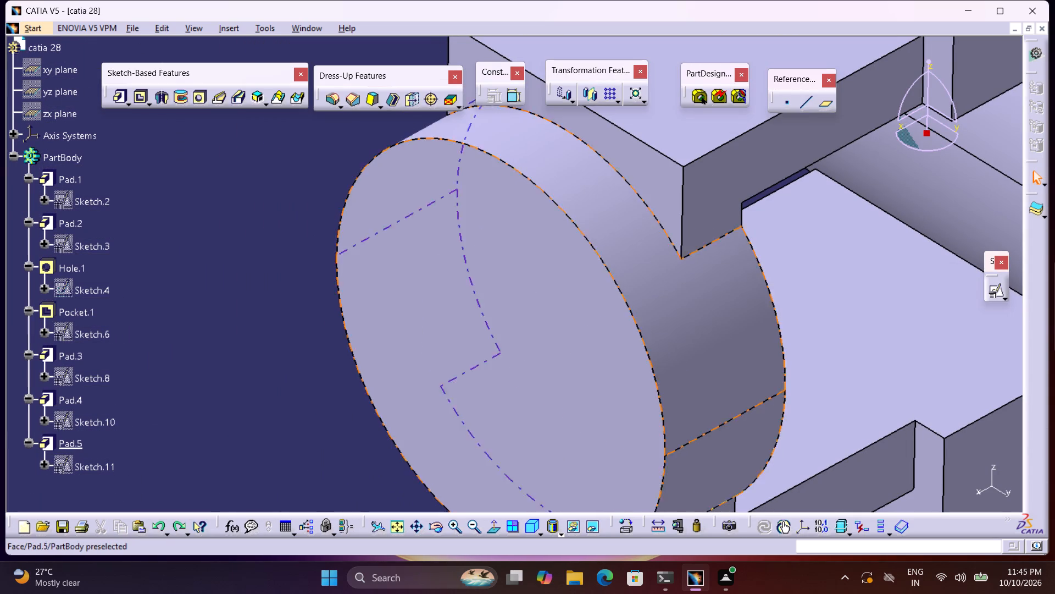
Create a positioned sketch on the boss's circular end face and draw a circle about 24 mm in diameter centred on the vertical axis.
left_click(996, 290)
left_click(621, 360)
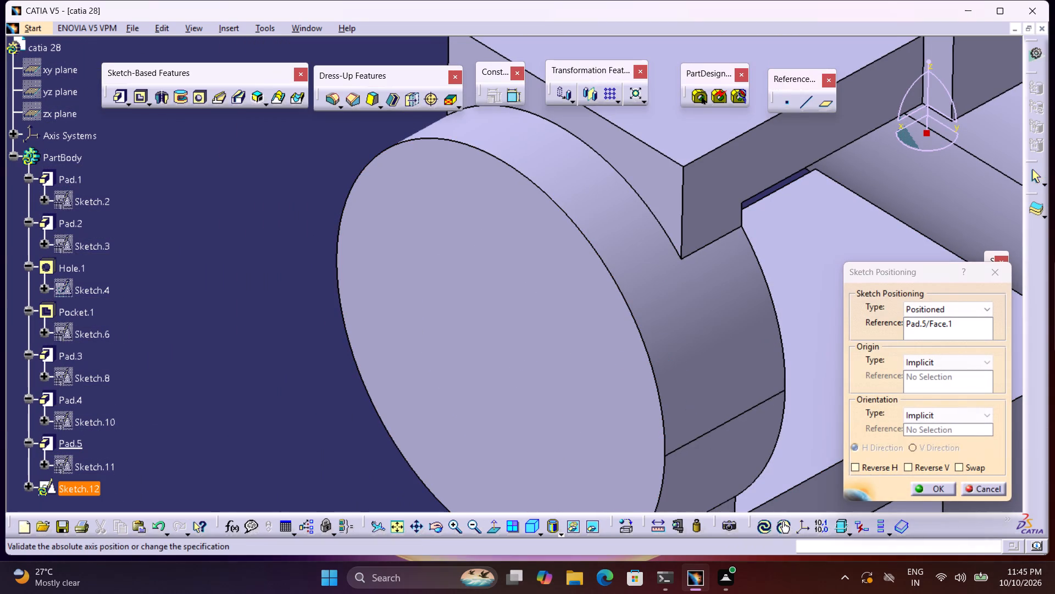
left_click(924, 488)
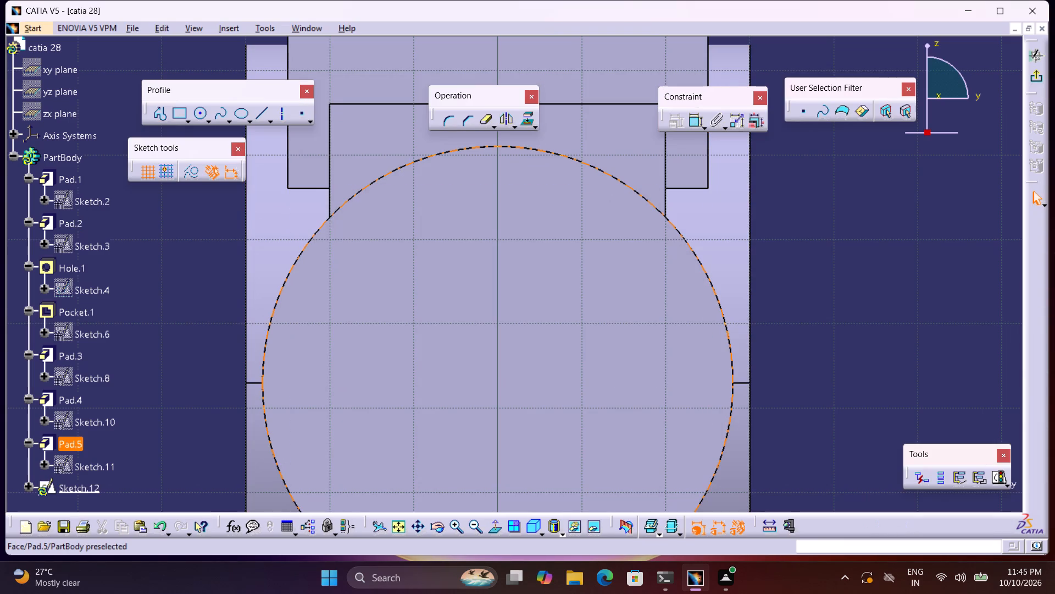
middle_click_drag(709, 385, 742, 342)
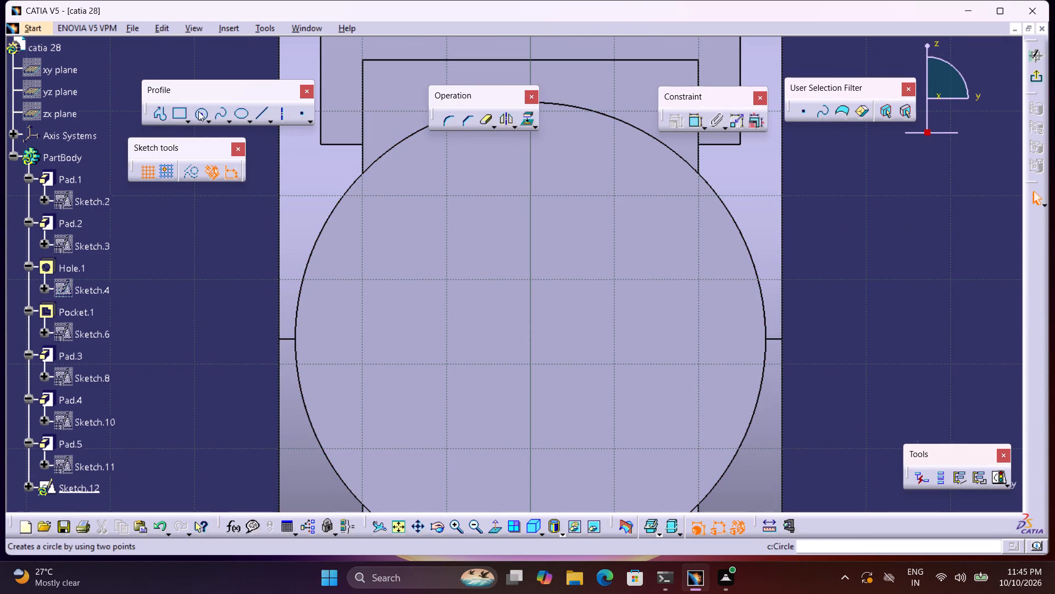
left_click(201, 114)
left_click(530, 317)
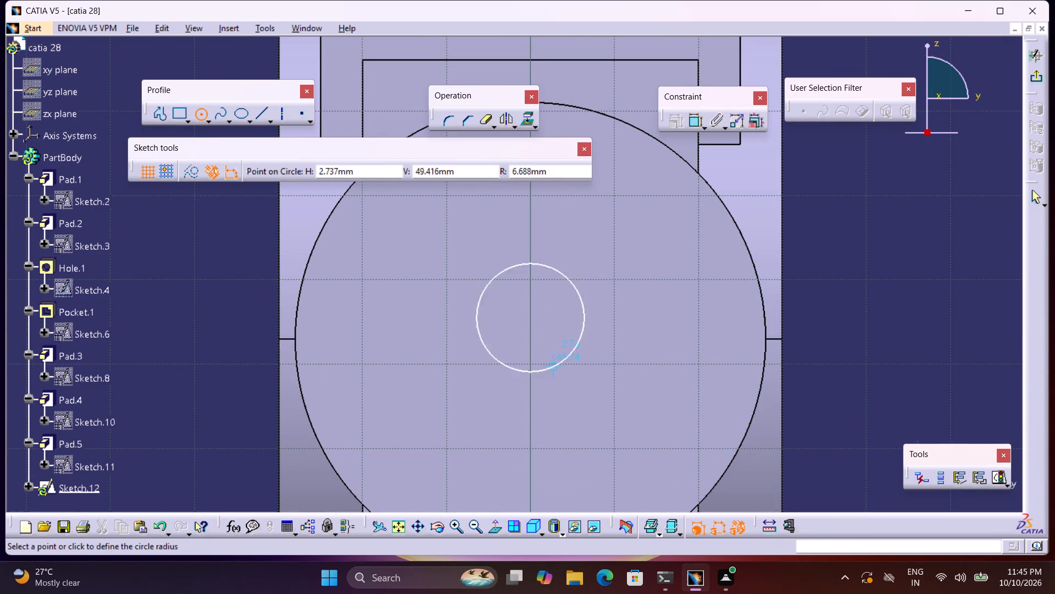
left_click(579, 409)
Dimension the circle's diameter and set it to 28 mm.
left_click(693, 124)
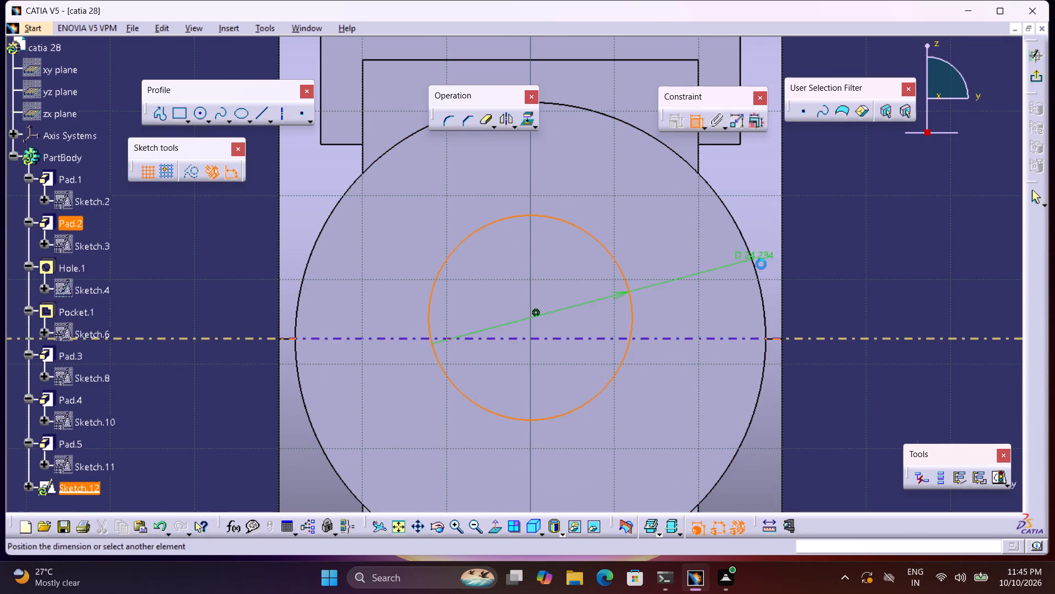
left_click(842, 301)
triple_click(842, 298)
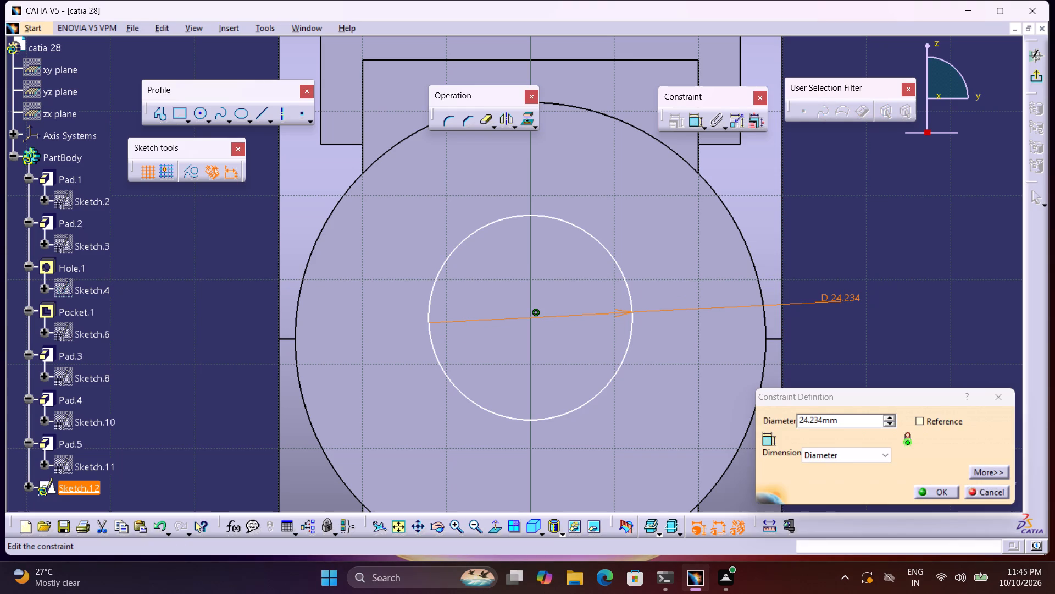
key("2")
key("8")
key("Return")
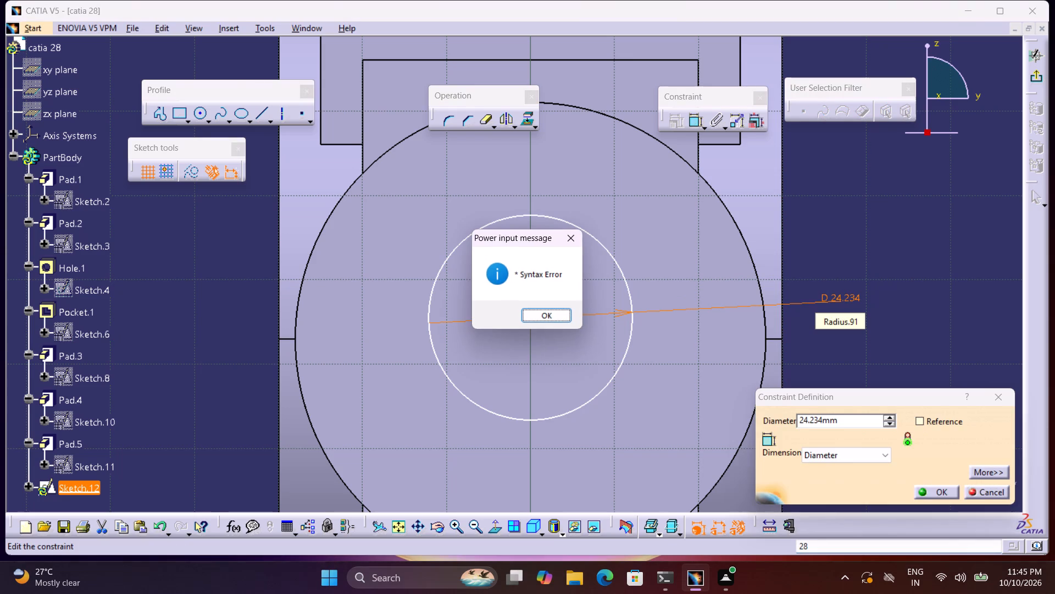
left_click(560, 316)
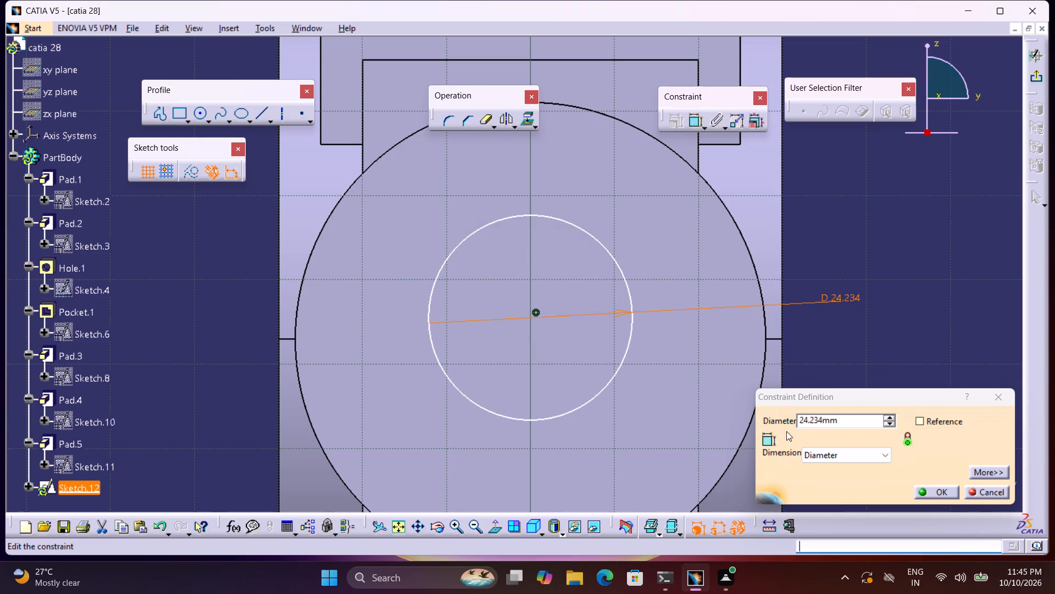
left_click_drag(842, 420, 751, 403)
key("2")
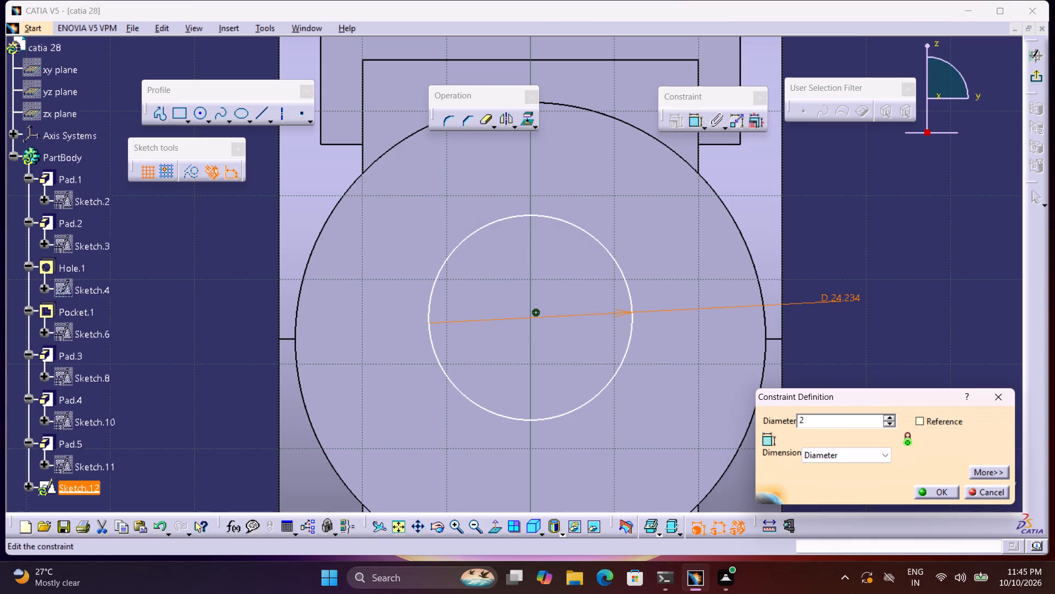
key("8")
key("Return")
Dimension the circle centre's height above the part's bottom edge and set it to 53 mm.
middle_click_drag(884, 300, 895, 353)
right_click(895, 351)
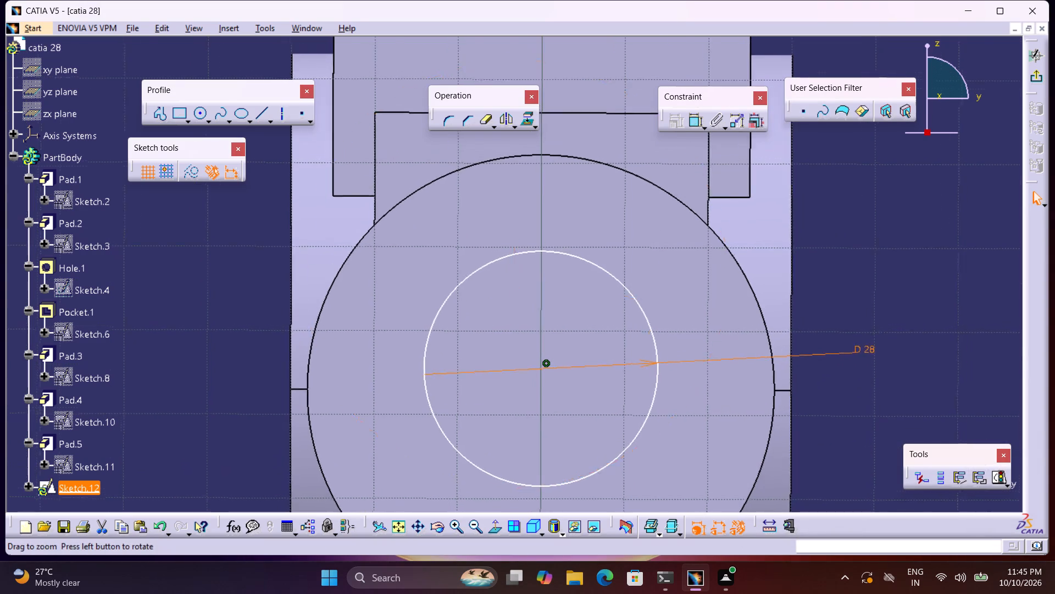
middle_click_drag(895, 353, 897, 378)
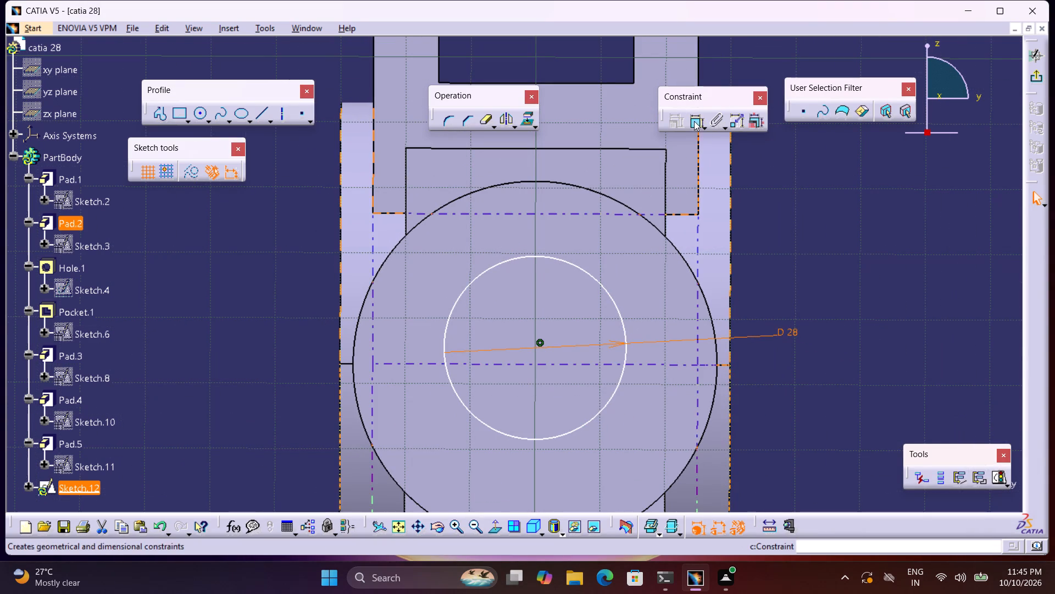
left_click(694, 121)
left_click(537, 345)
middle_click_drag(607, 386, 583, 268)
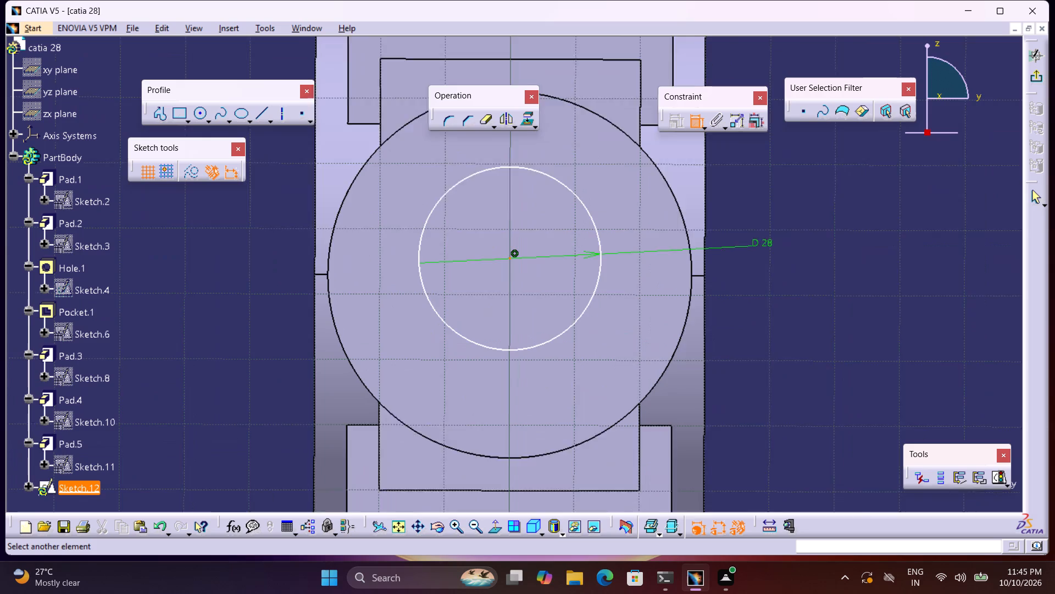
middle_click_drag(583, 268, 572, 191)
middle_click_drag(602, 411, 581, 284)
left_click(626, 387)
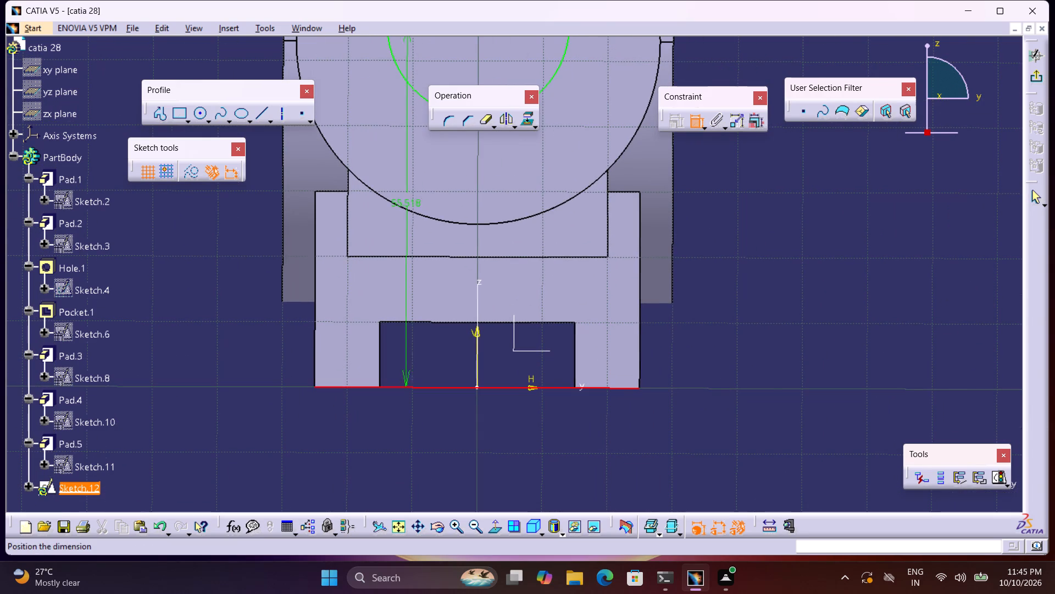
left_click(770, 319)
double_click(780, 317)
key("6")
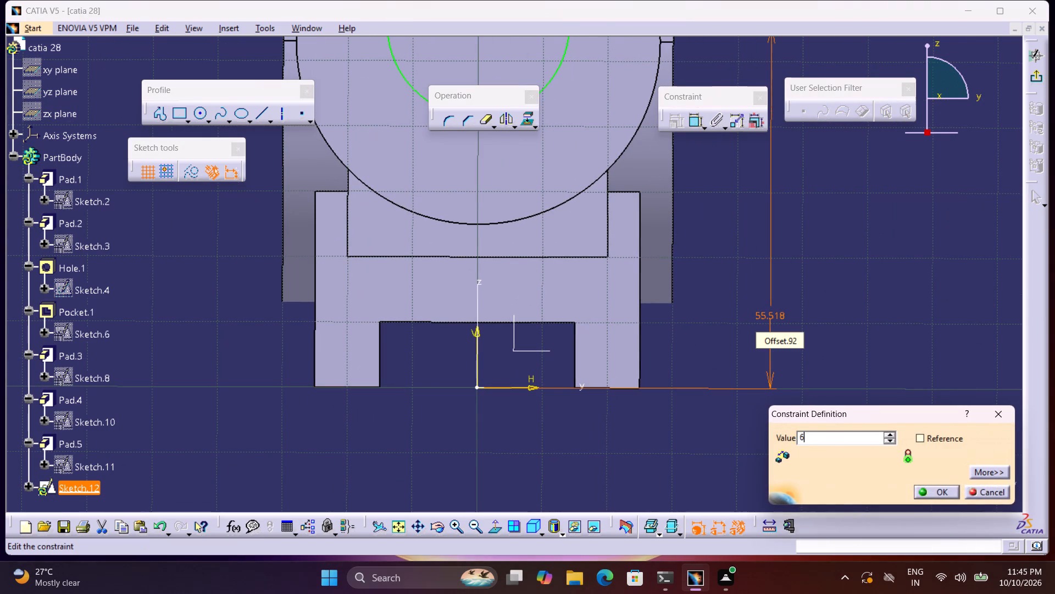
key("BackSpace")
type("53")
key("Return")
Draw a small keyway rectangle across the top of the 28 mm circle, straddling the vertical axis.
middle_click_drag(765, 325, 727, 490)
scroll(721, 487, "down", 1)
middle_click_drag(714, 460, 800, 593)
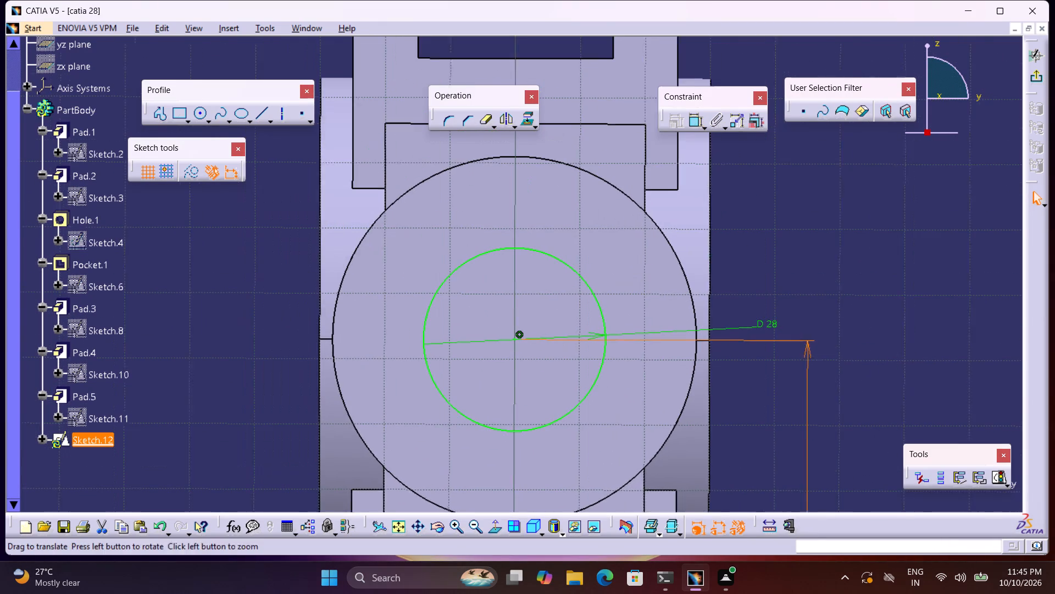
middle_click_drag(800, 593, 801, 593)
middle_click_drag(523, 365, 564, 443)
right_click(565, 443)
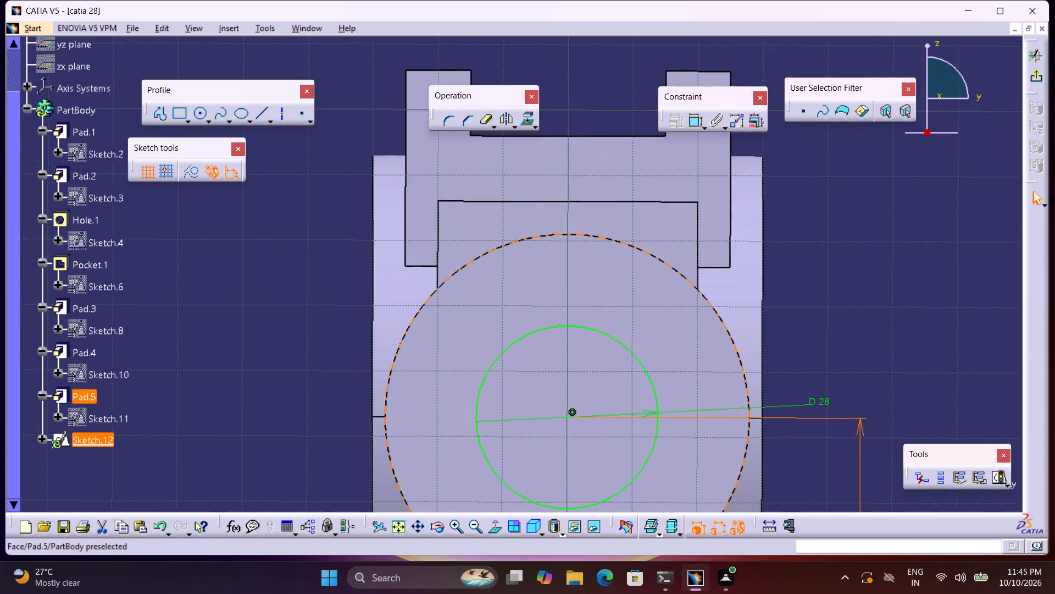
middle_click_drag(564, 443, 561, 439)
middle_click_drag(698, 412, 659, 307)
right_click(688, 414)
middle_click_drag(681, 351, 573, 310)
right_click(568, 285)
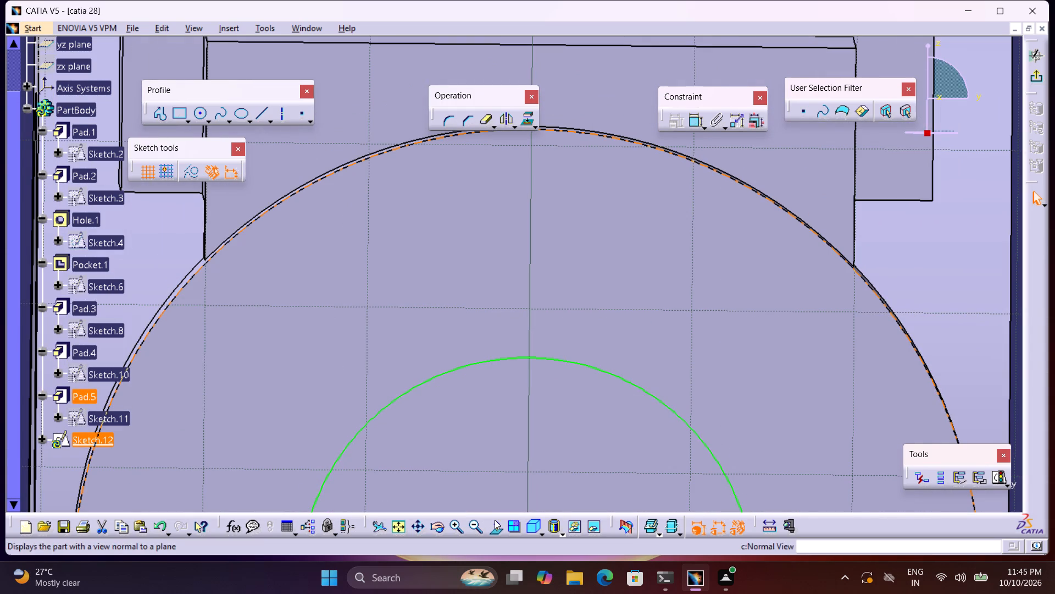
left_click(495, 518)
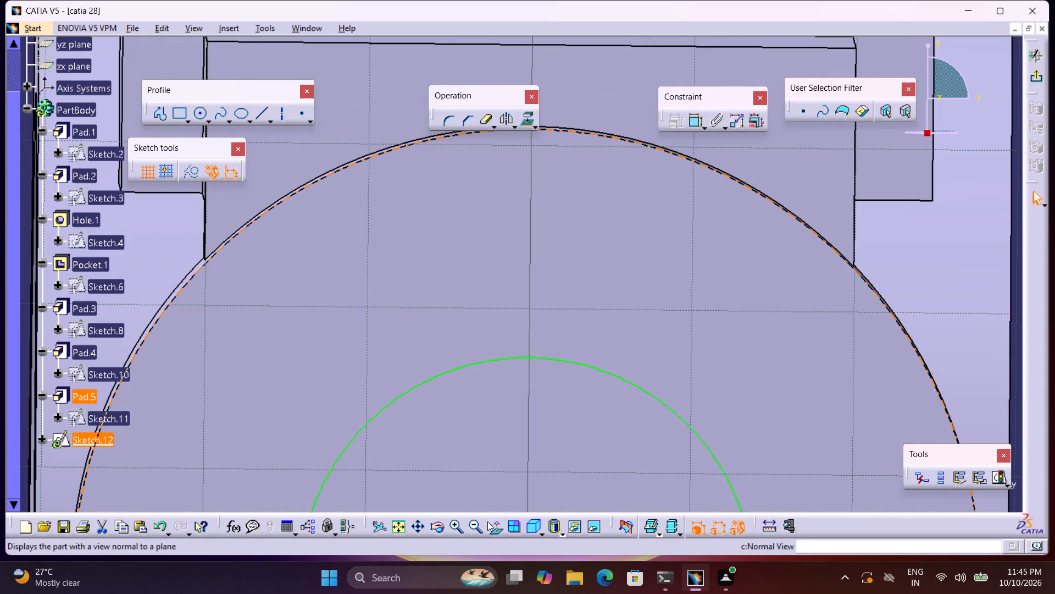
left_click(495, 532)
left_click(179, 120)
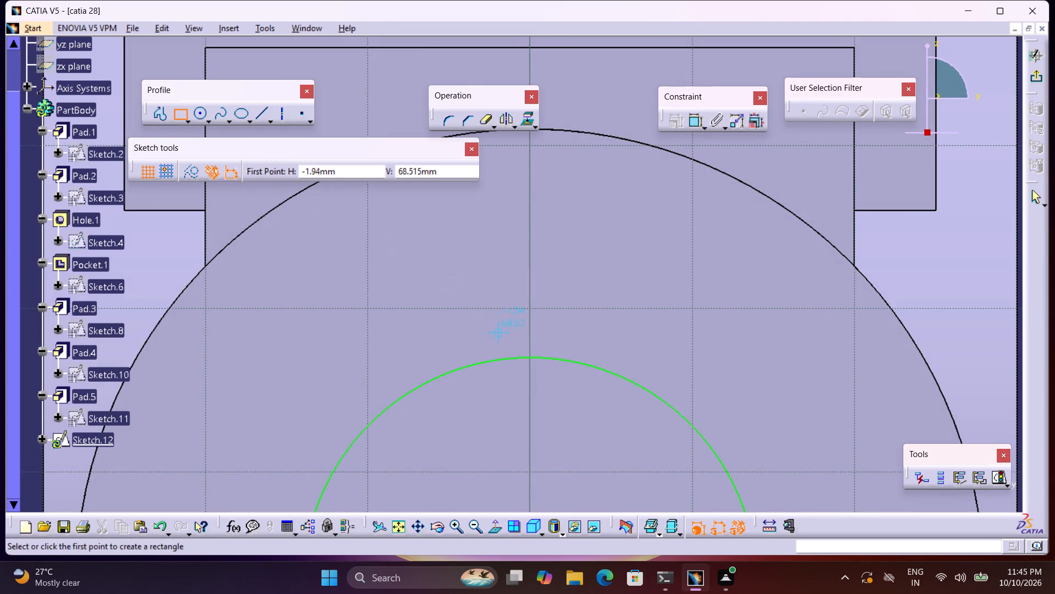
left_click(474, 310)
left_click(599, 382)
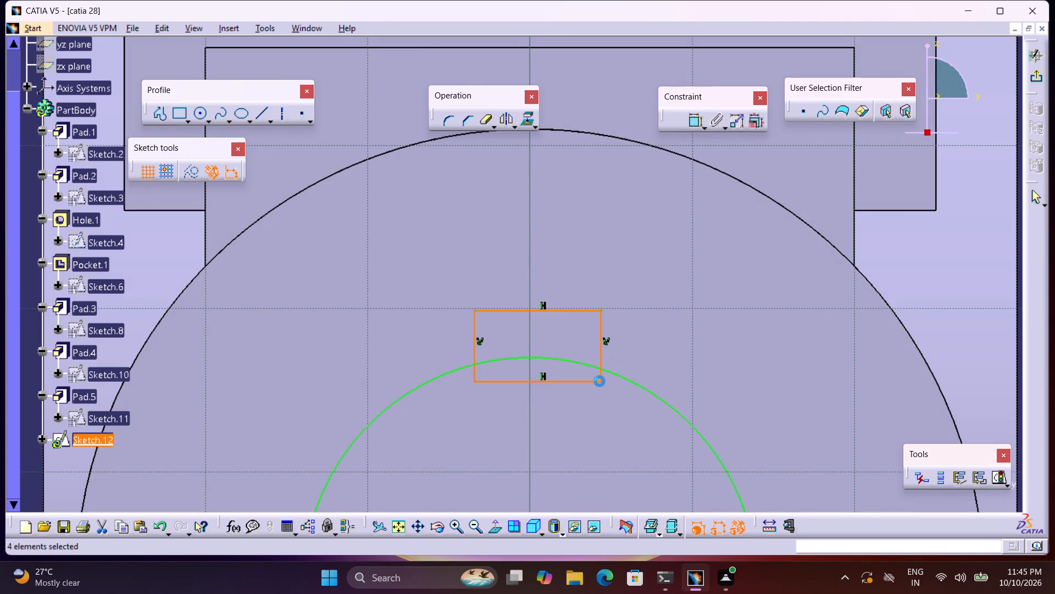
Draw a short vertical reference line about 1.9 mm long on the vertical axis, just below the keyway rectangle.
middle_click_drag(586, 456, 518, 338)
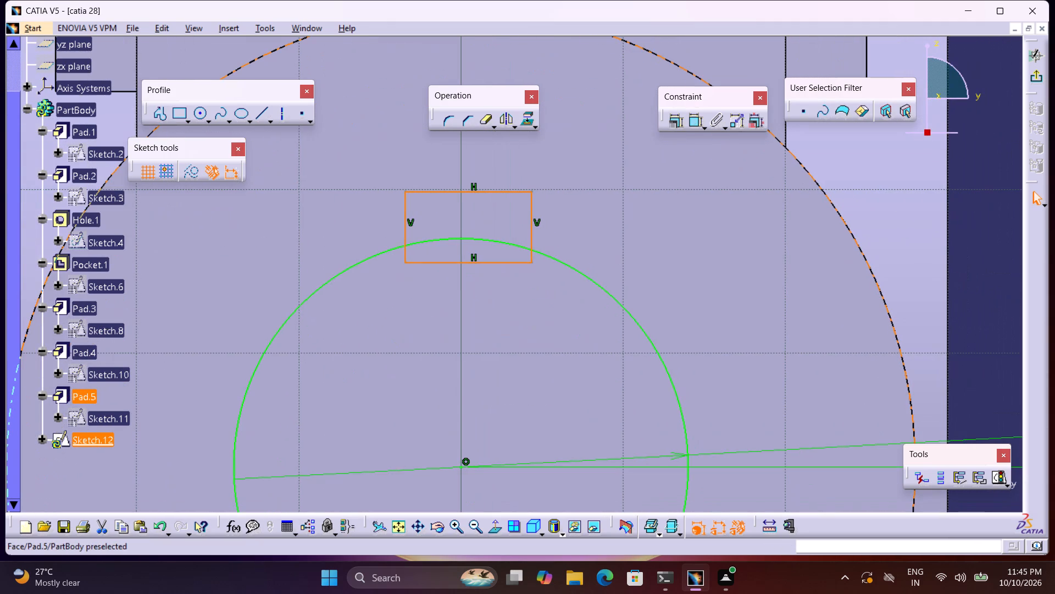
left_click(262, 114)
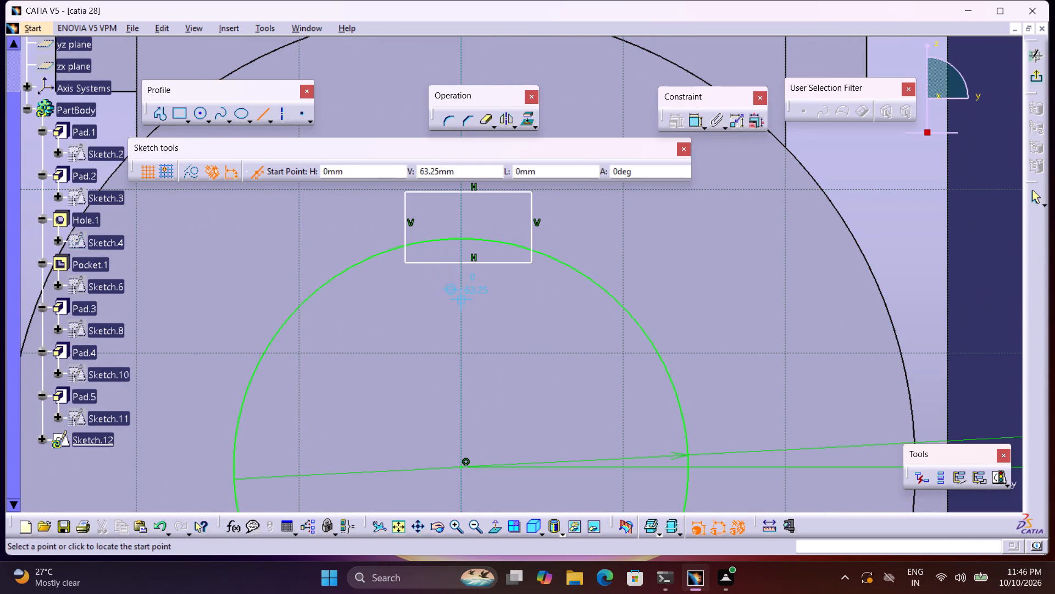
left_click(462, 300)
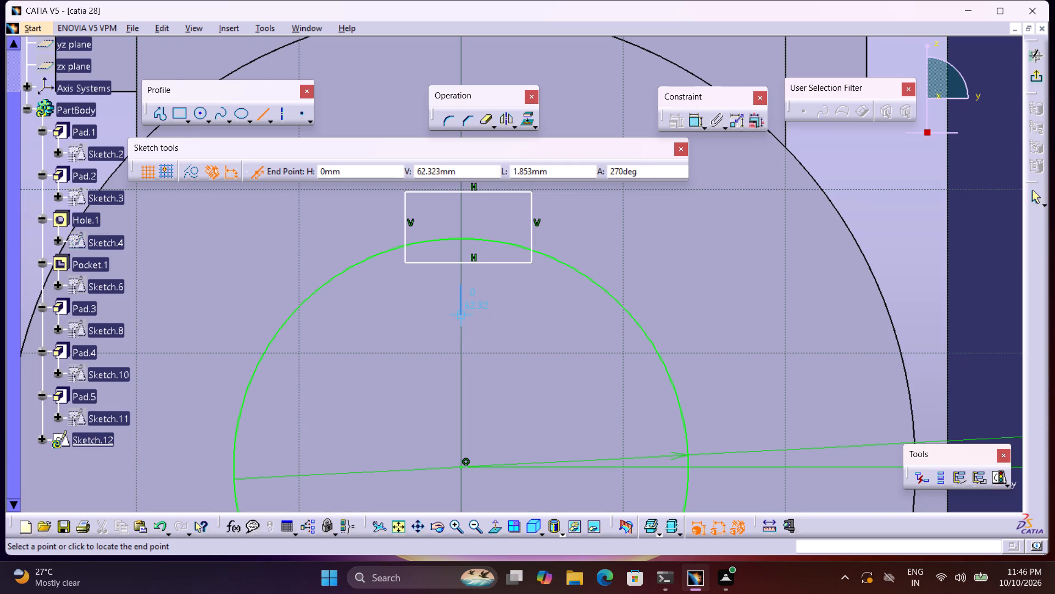
left_click(459, 314)
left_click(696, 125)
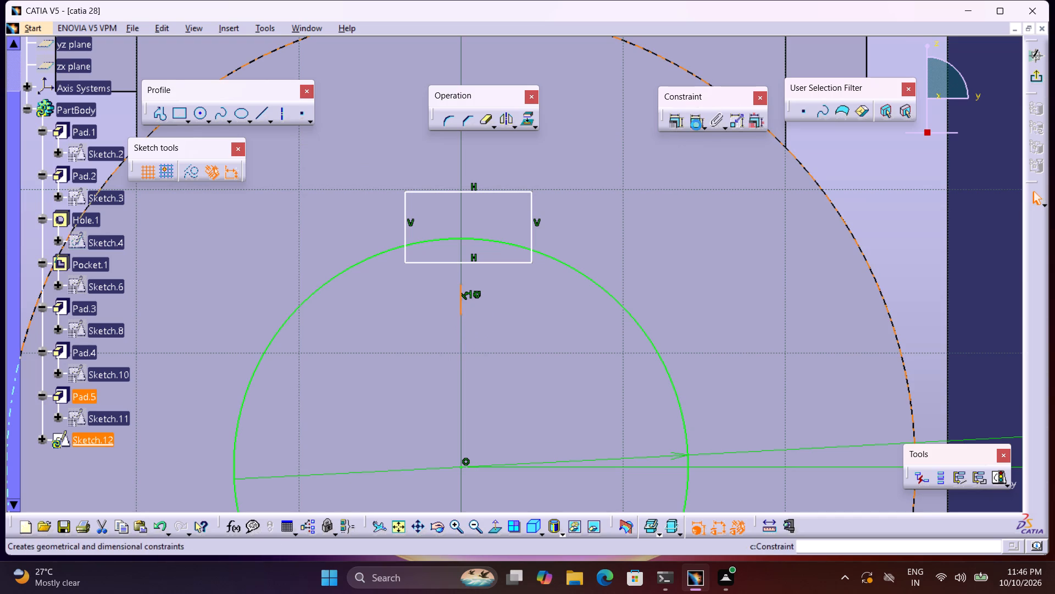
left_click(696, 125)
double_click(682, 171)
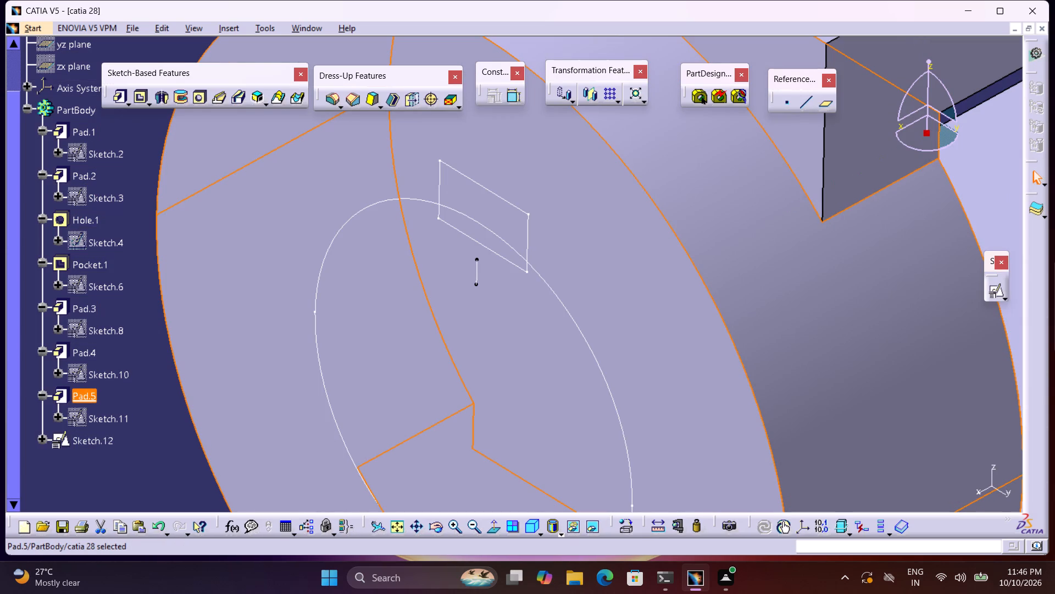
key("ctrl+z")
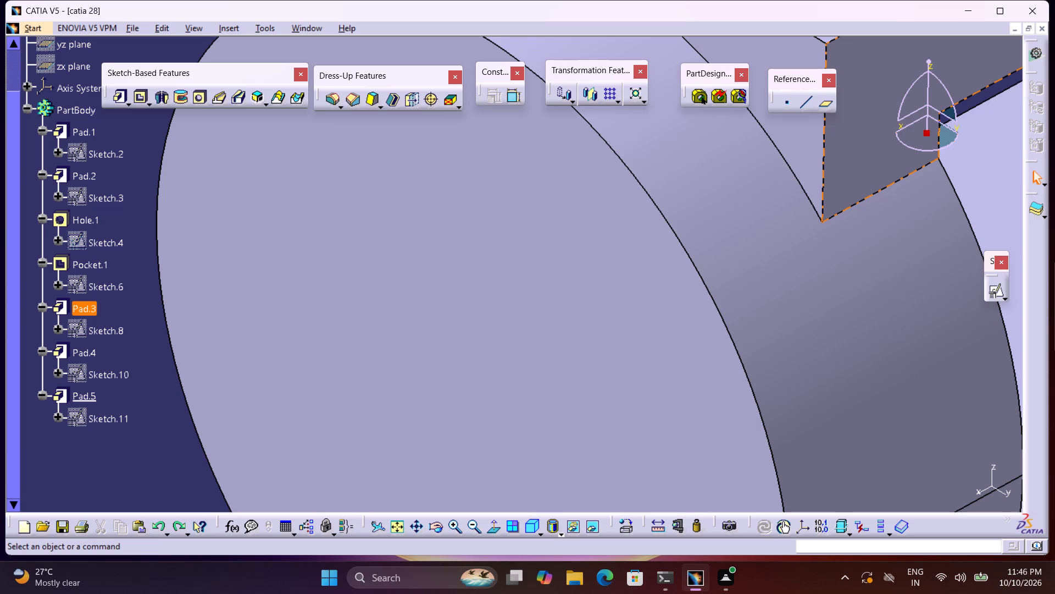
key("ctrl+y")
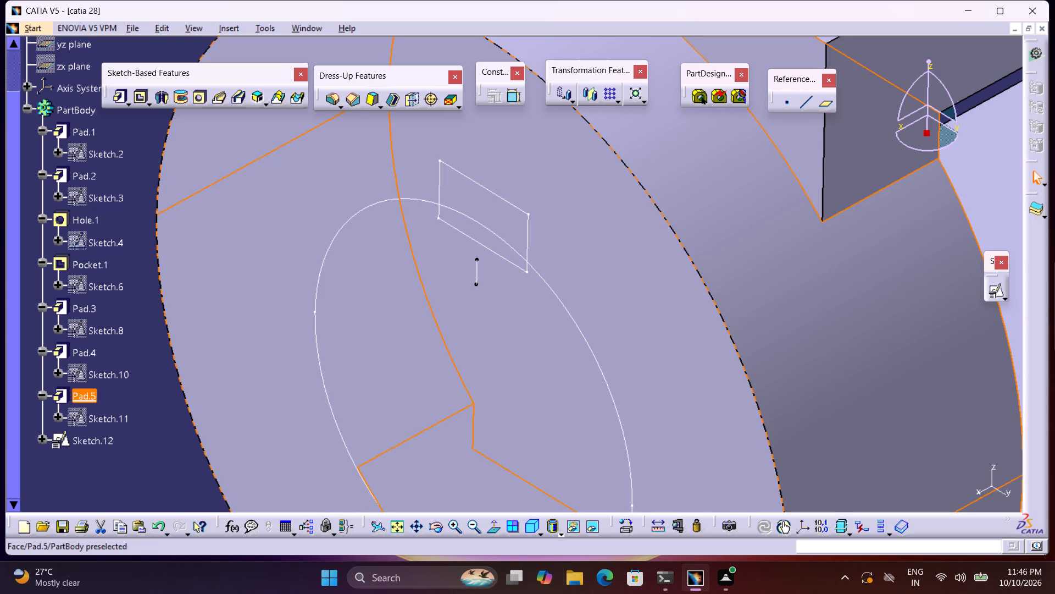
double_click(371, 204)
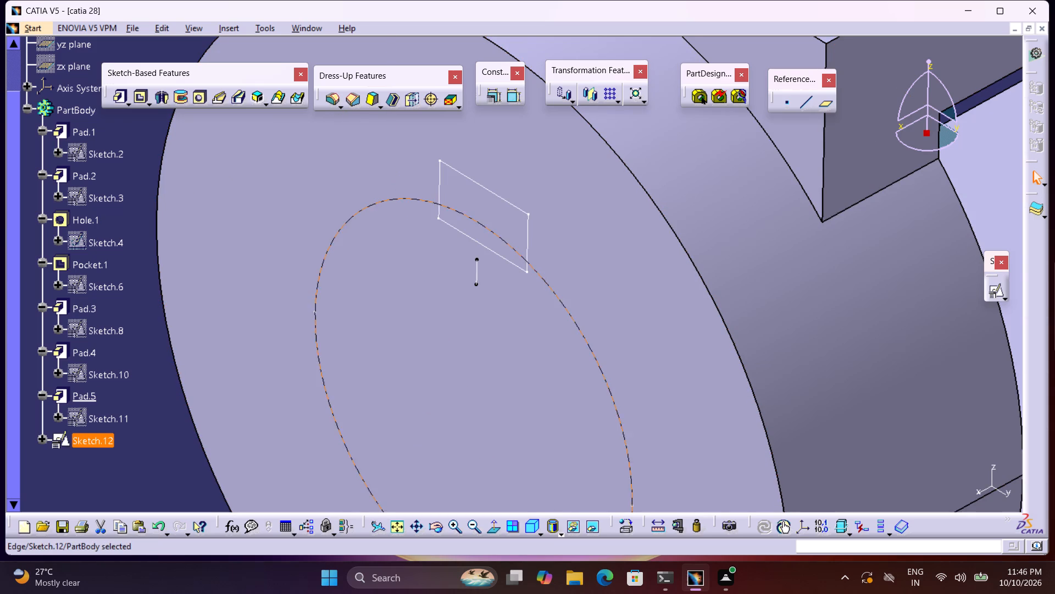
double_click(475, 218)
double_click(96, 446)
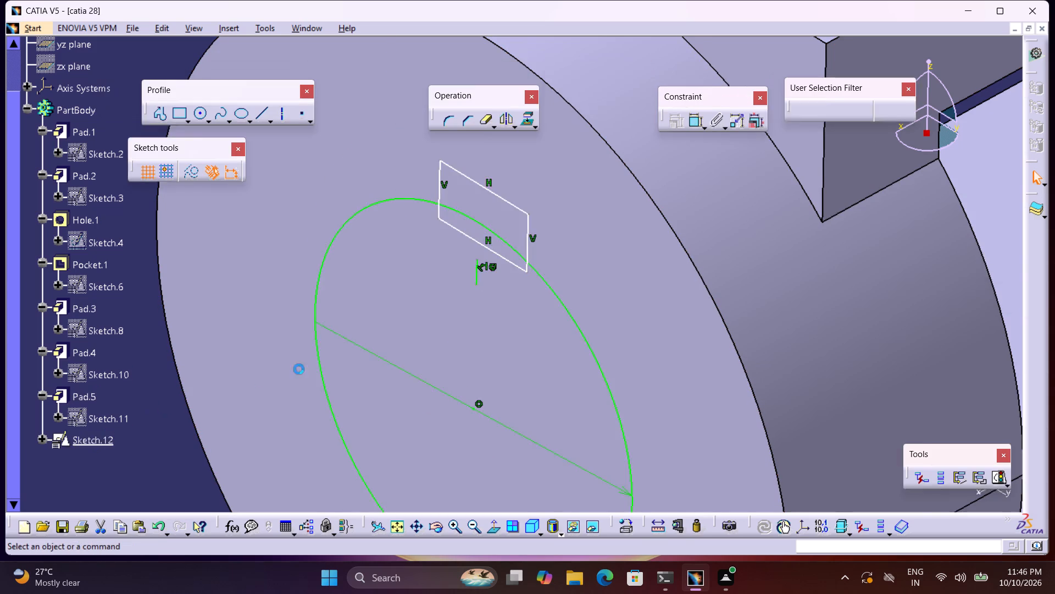
Dimension the keyway rectangle's width and set it to 8 mm.
left_click(697, 125)
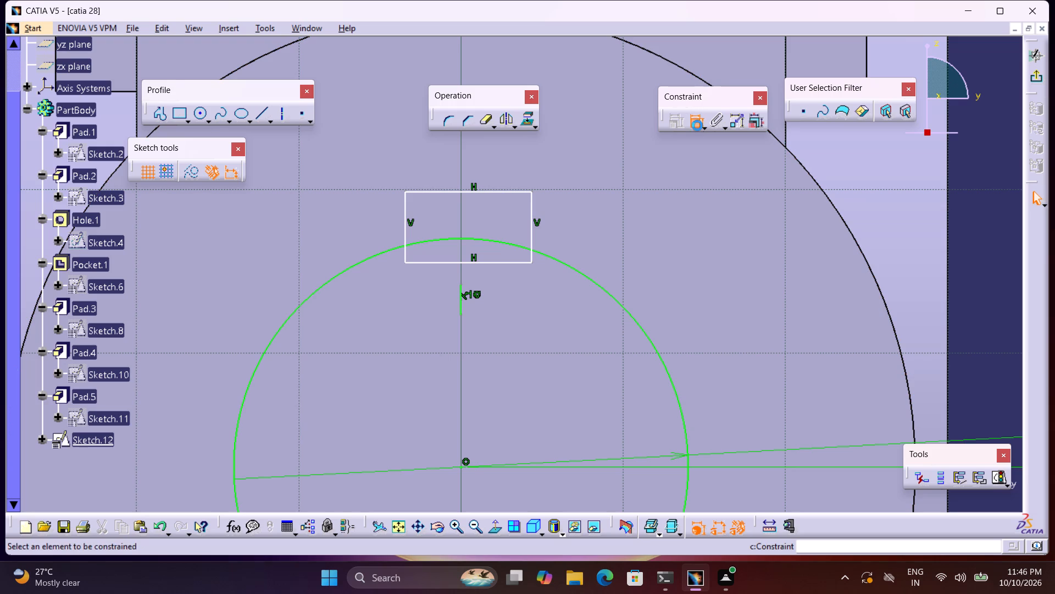
left_click(522, 190)
triple_click(514, 173)
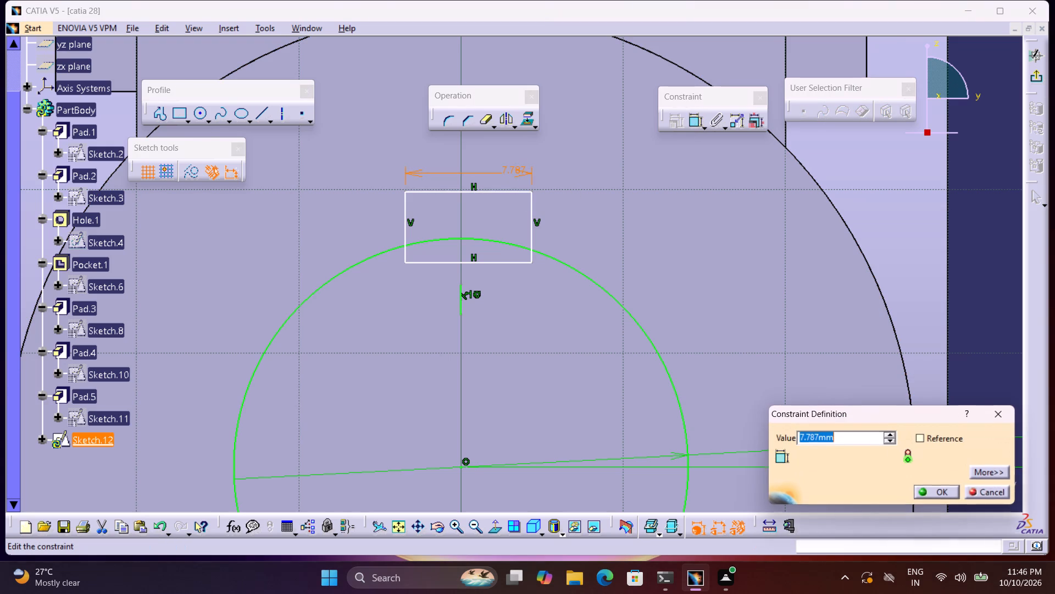
key("8")
key("Return")
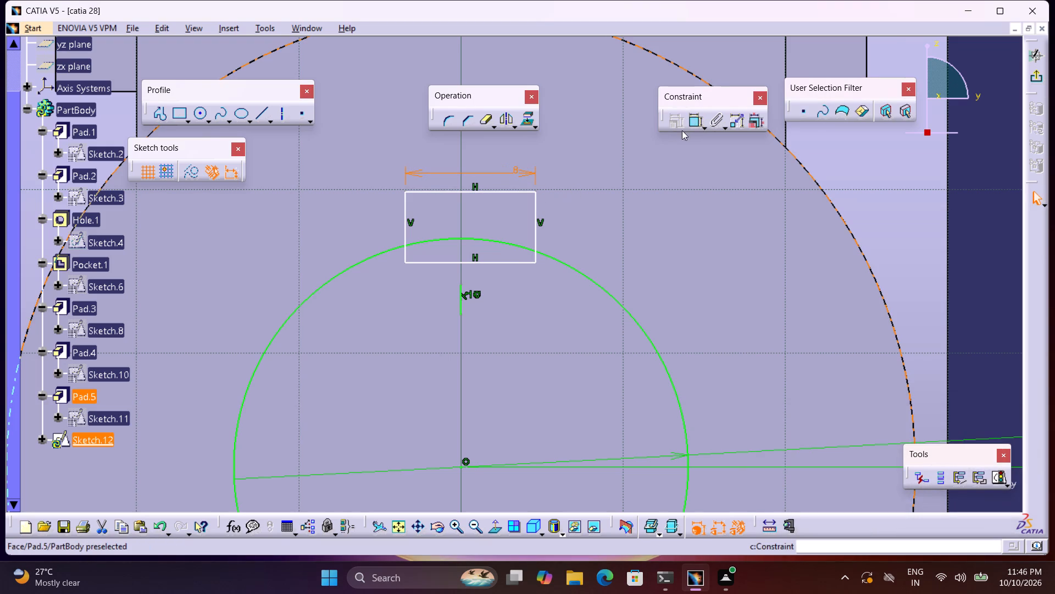
Dimension the distance from the keyway rectangle's right side to the short reference line and set it to 4 mm.
left_click(695, 126)
left_click(541, 240)
left_click(537, 238)
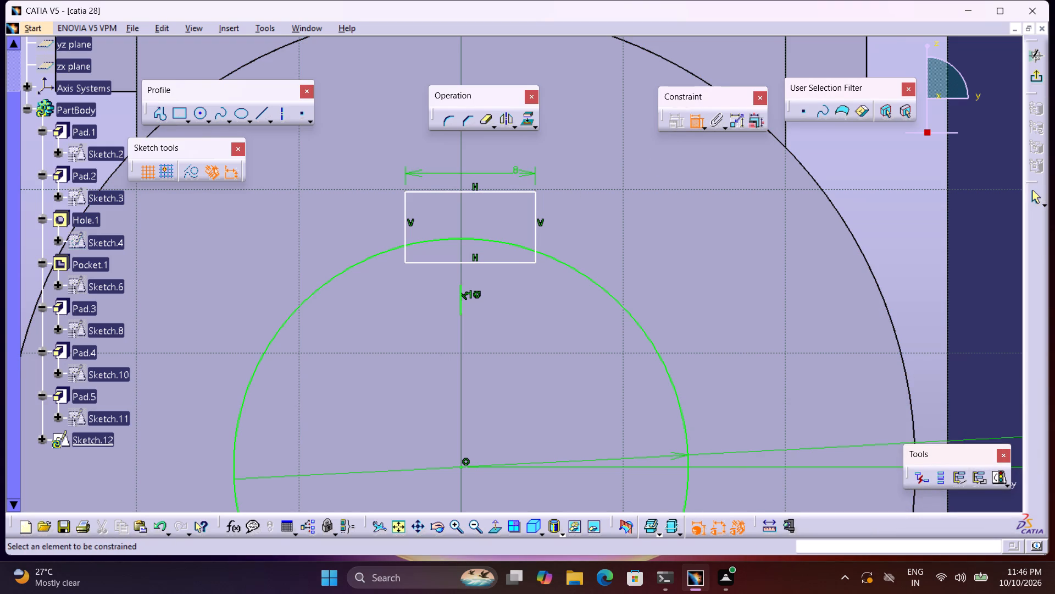
left_click(535, 234)
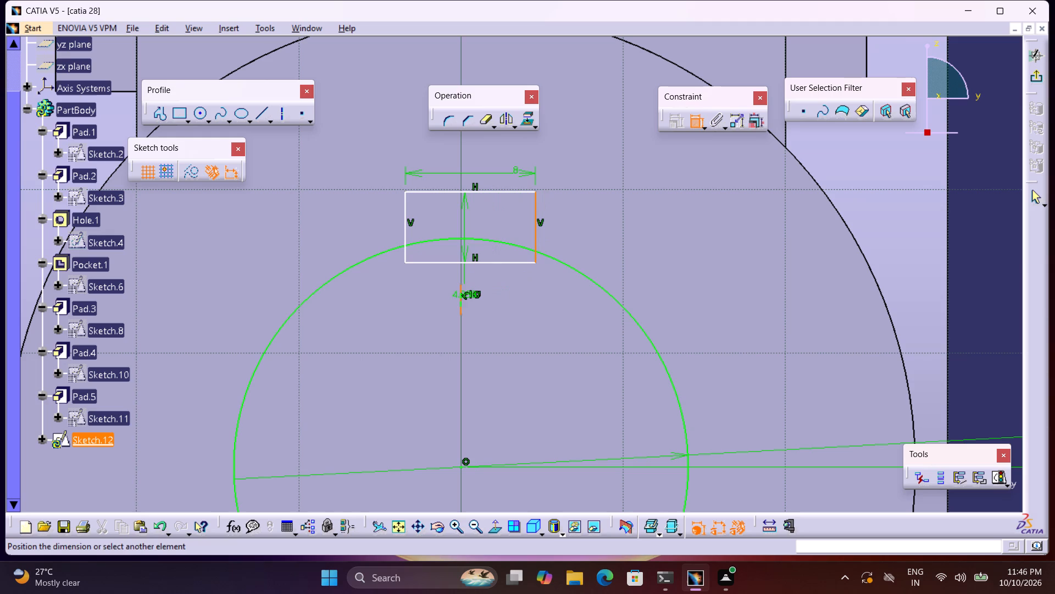
left_click(460, 294)
triple_click(526, 317)
key("4")
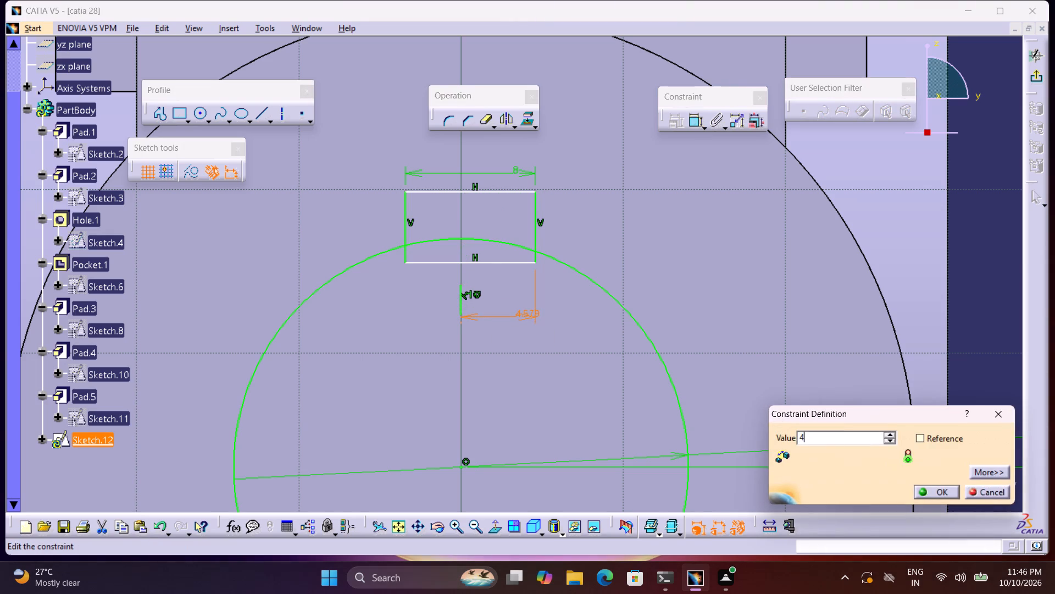
key("Return")
Delete the short vertical reference line below the keyway rectangle.
left_click(461, 293)
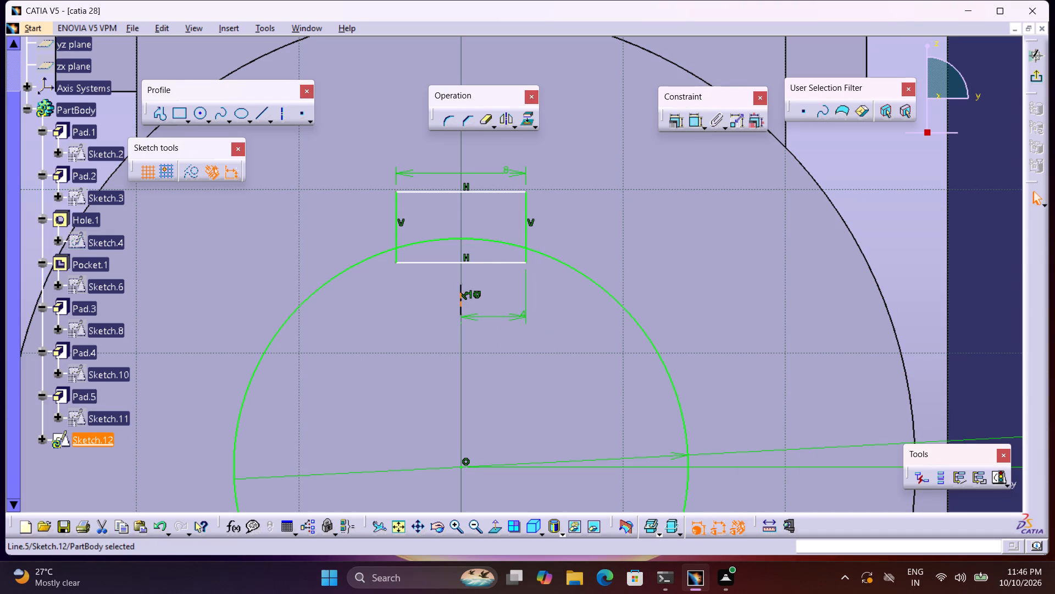
key("Delete")
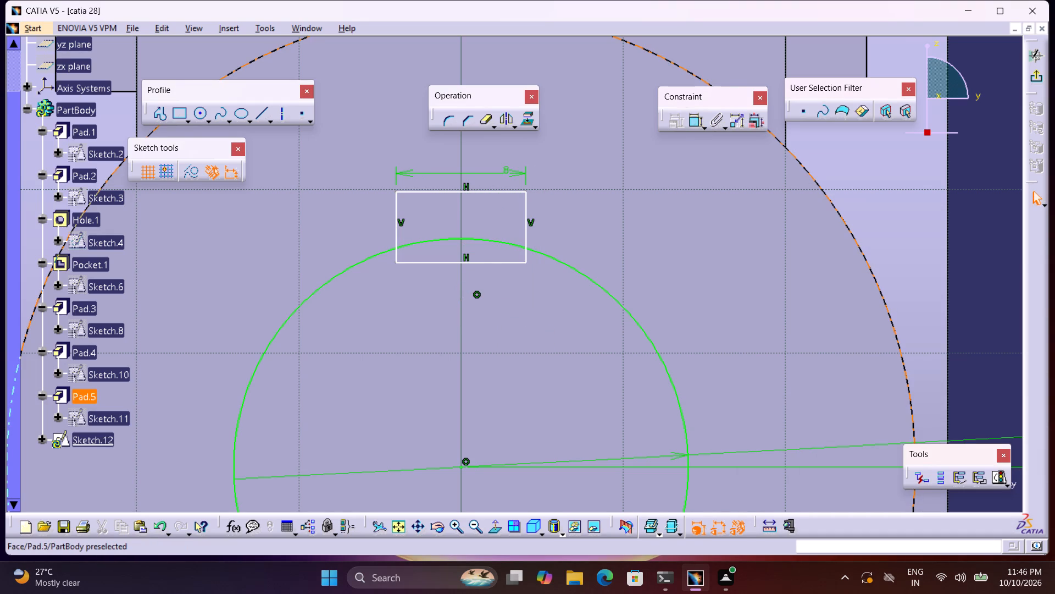
Dimension the keyway rectangle's height and set it to 3.5 mm.
left_click(692, 124)
left_click(527, 235)
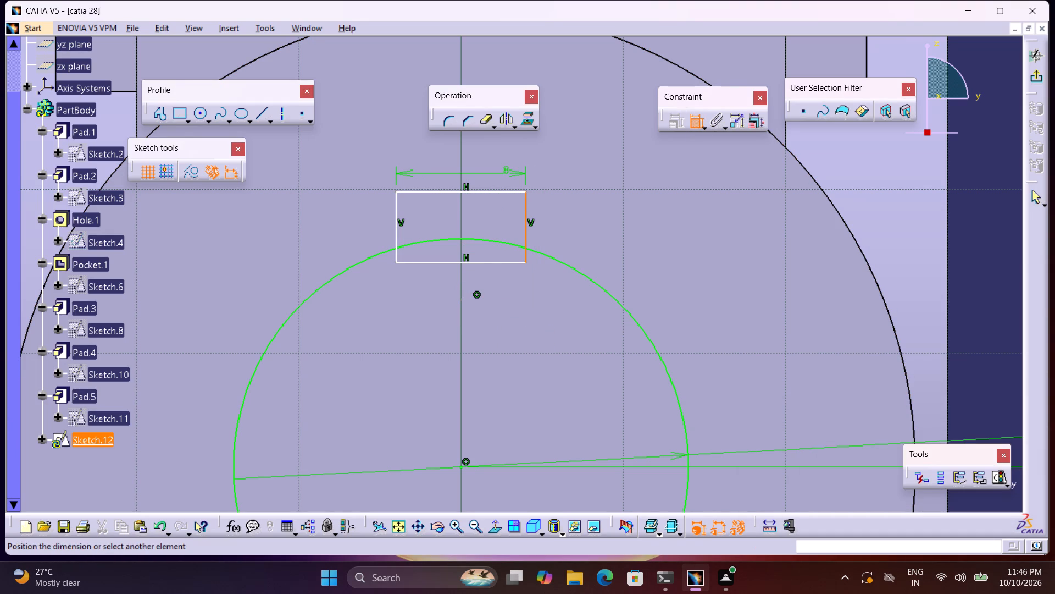
left_click(561, 238)
double_click(562, 237)
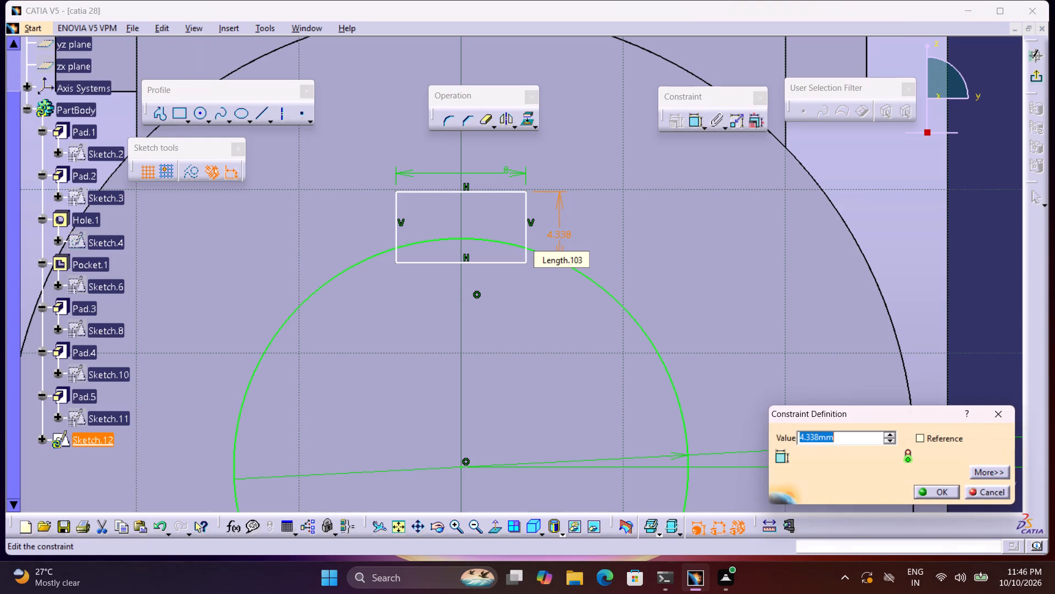
type("3,")
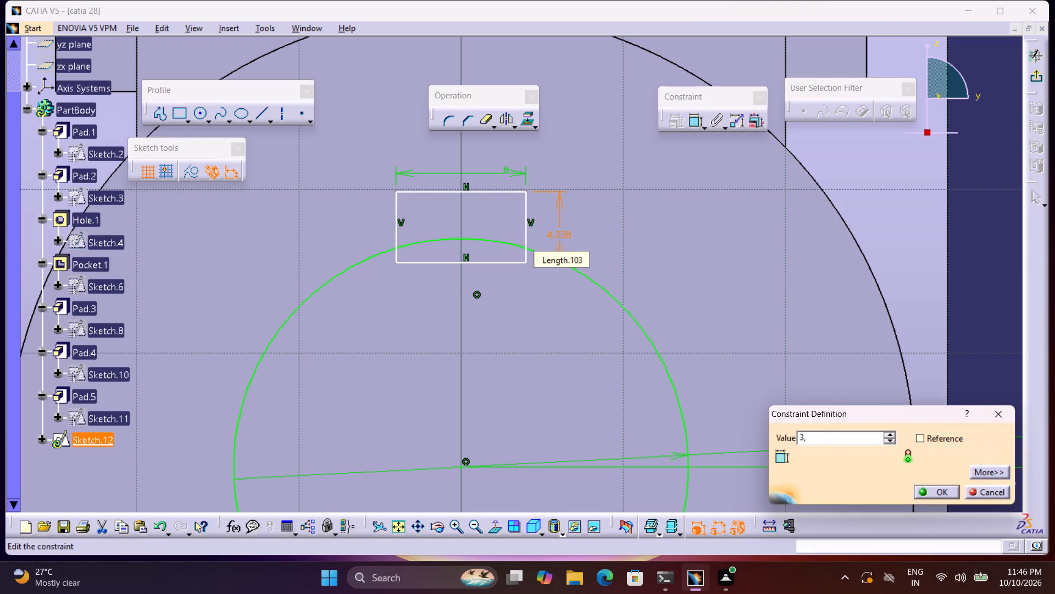
key("5")
key("BackSpace")
key("BackSpace")
key("period")
key("5")
key("Return")
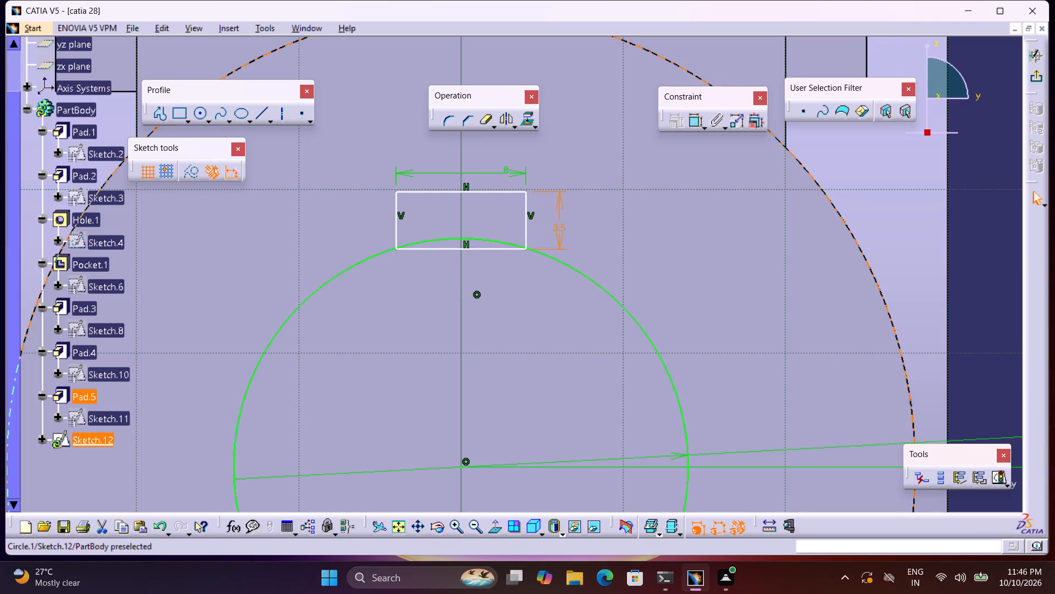
Quick-trim the circle's arc inside the keyway rectangle and the rectangle's bottom edge to merge both outlines.
double_click(486, 122)
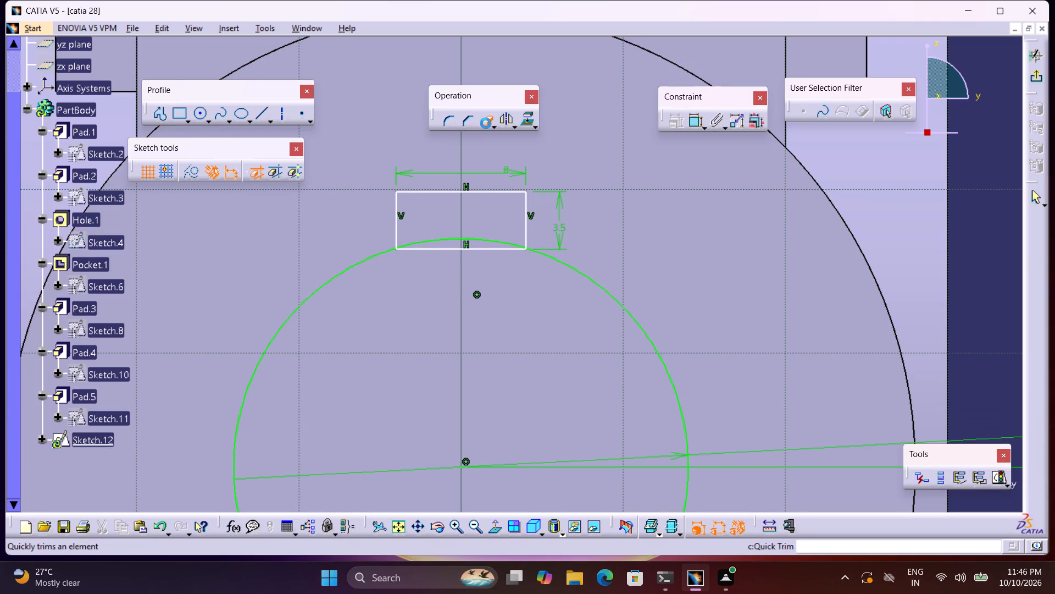
left_click(492, 240)
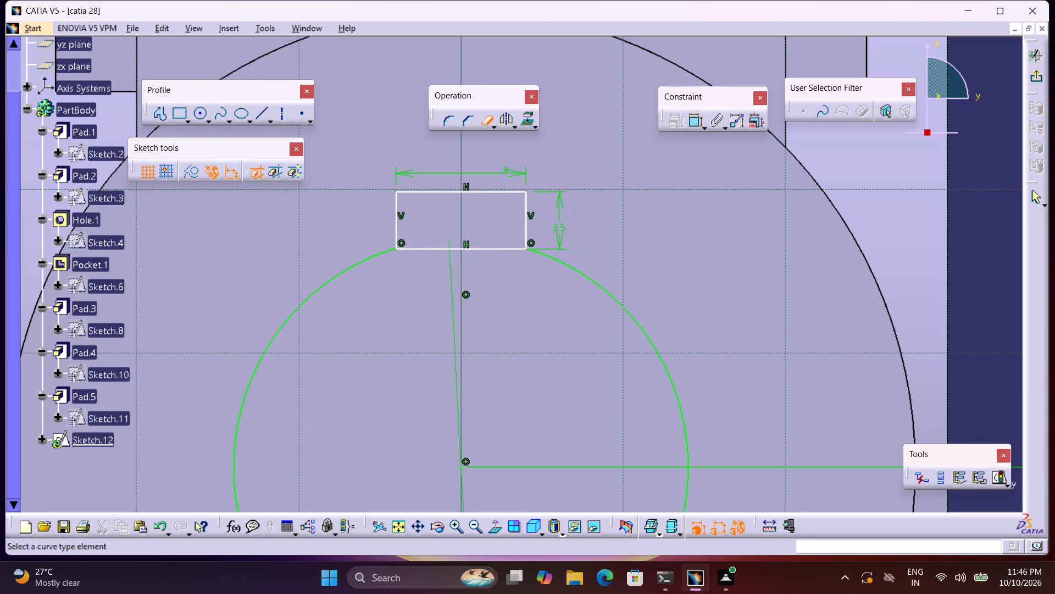
left_click(492, 250)
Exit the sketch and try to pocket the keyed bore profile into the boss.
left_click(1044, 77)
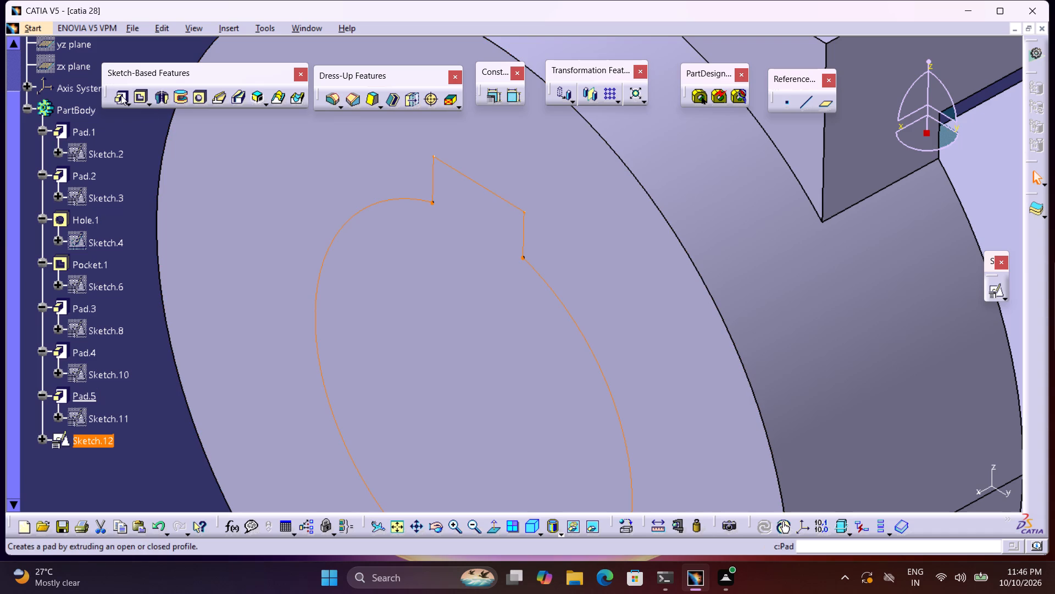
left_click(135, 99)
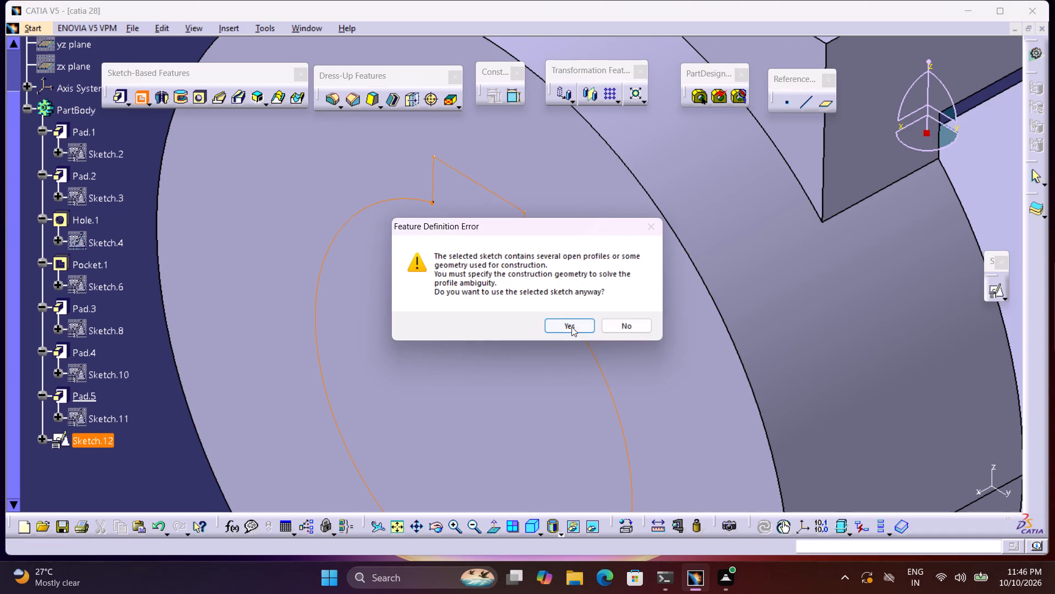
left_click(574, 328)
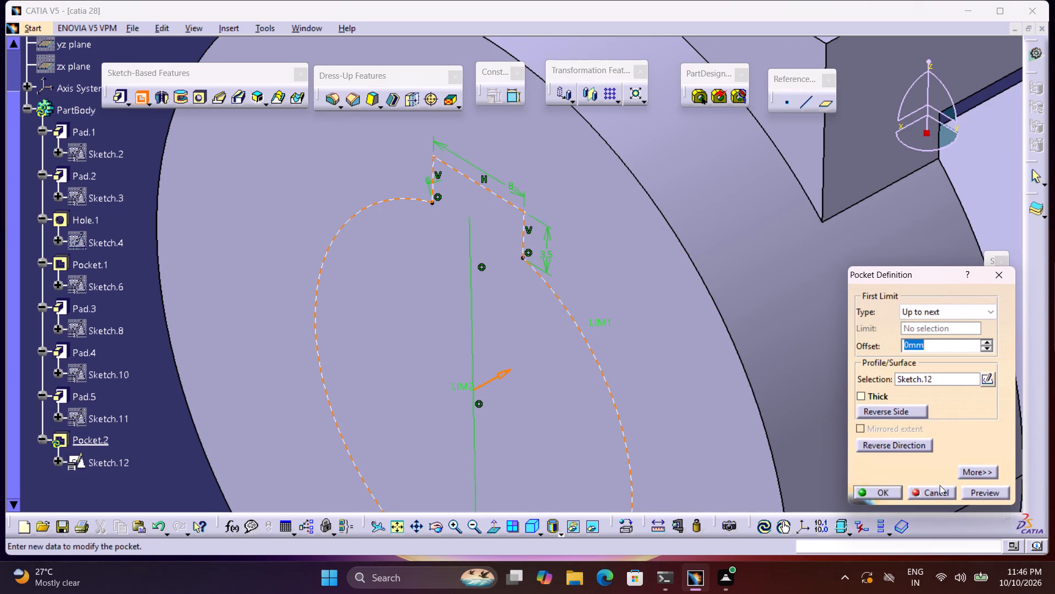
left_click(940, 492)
Reopen the keyed bore sketch and draw a short vertical line on the vertical axis below the keyway's top edge.
double_click(566, 313)
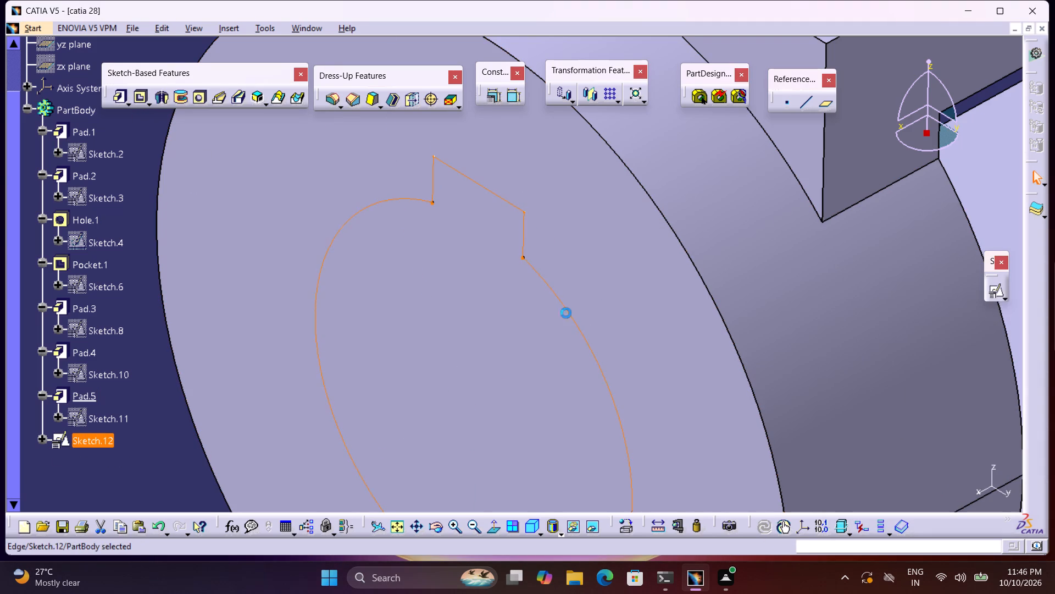
double_click(101, 438)
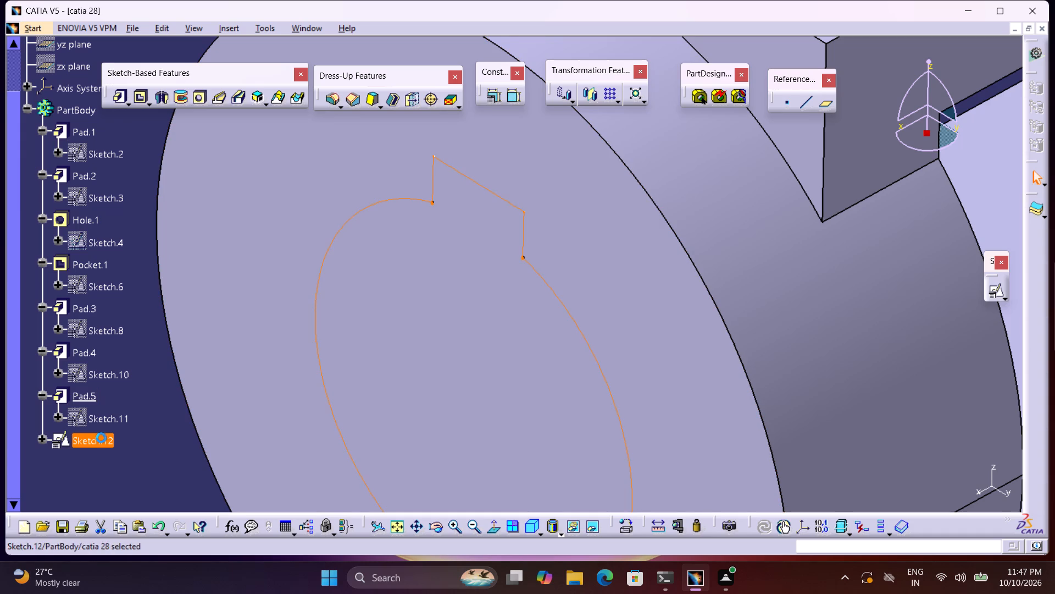
middle_click_drag(442, 281, 467, 318)
right_click(474, 331)
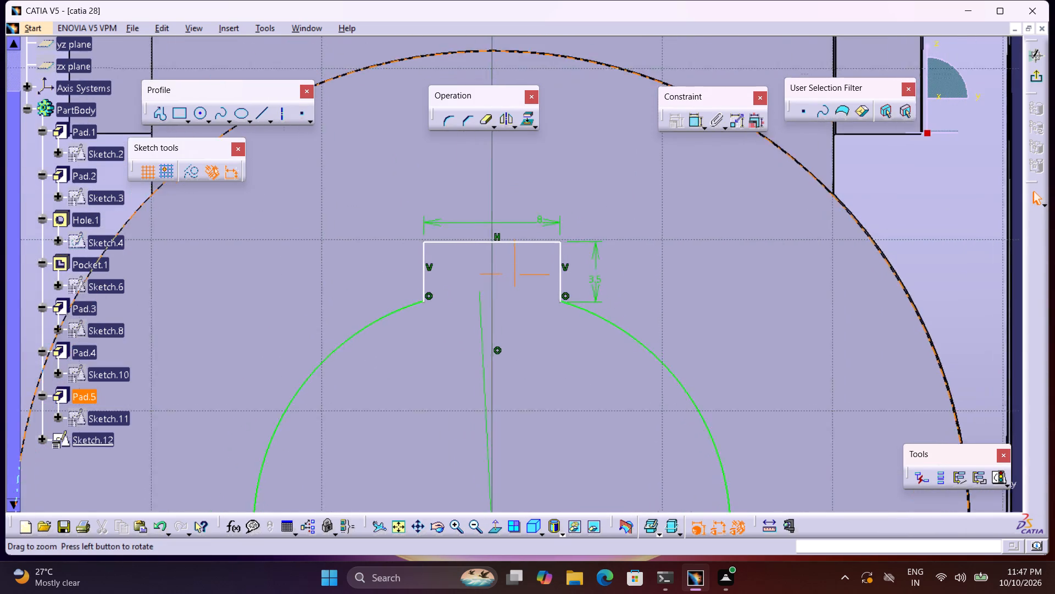
middle_click_drag(467, 318, 464, 238)
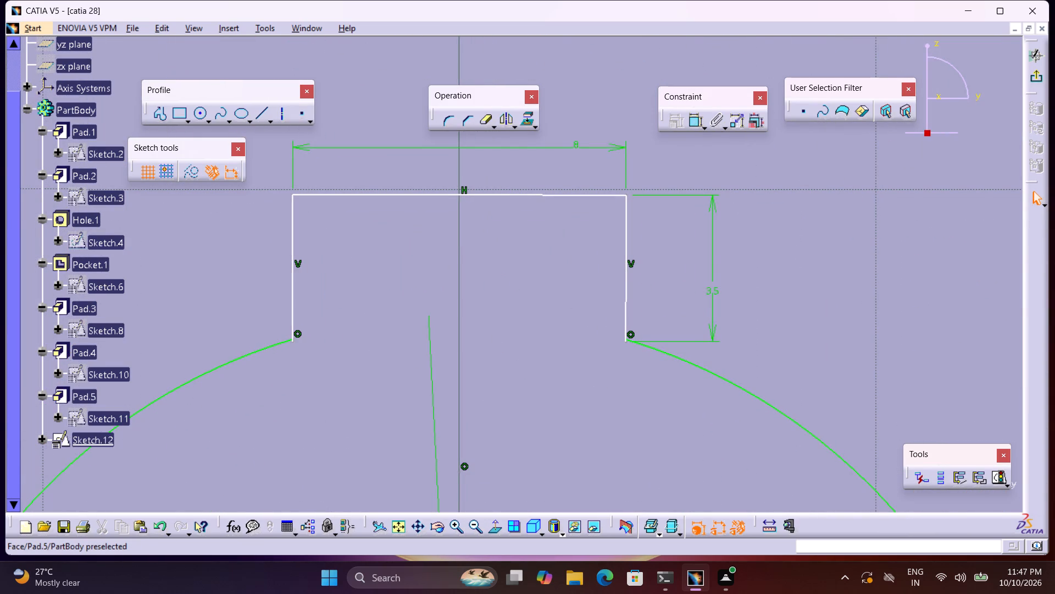
left_click(293, 340)
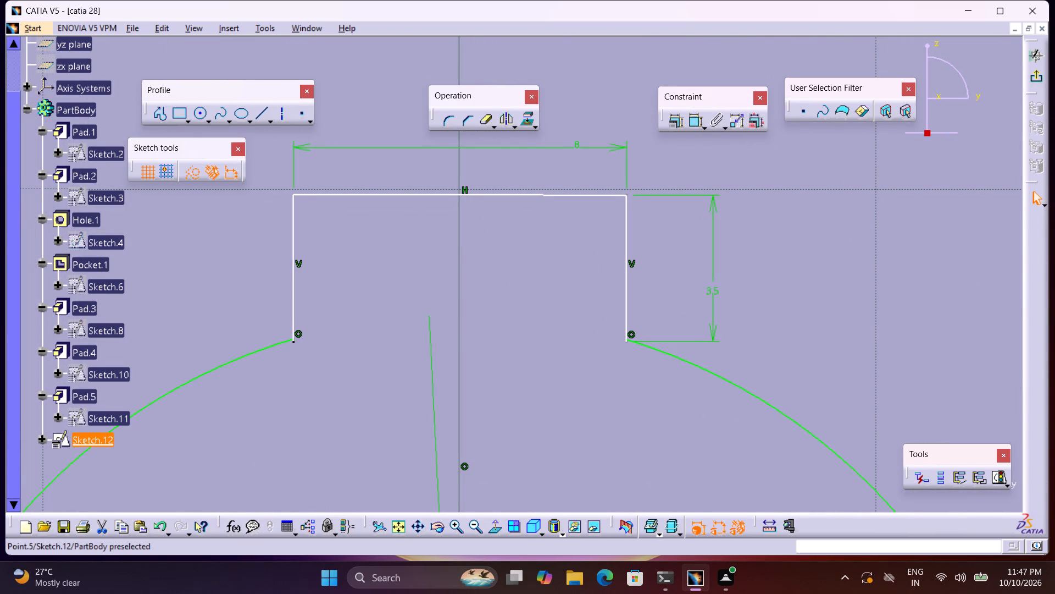
middle_click_drag(538, 312, 531, 356)
right_click(537, 313)
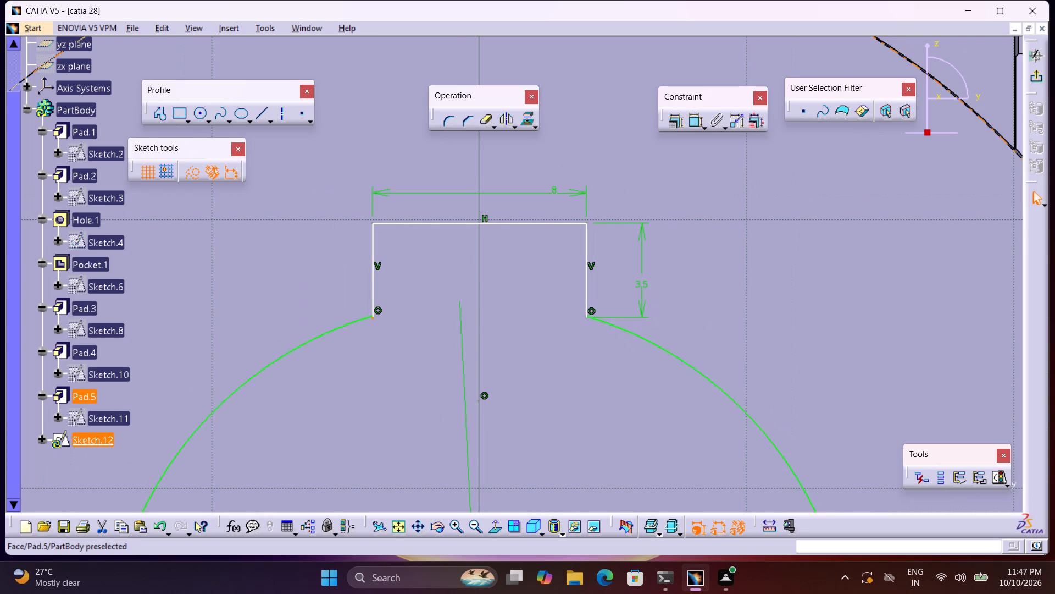
left_click(260, 117)
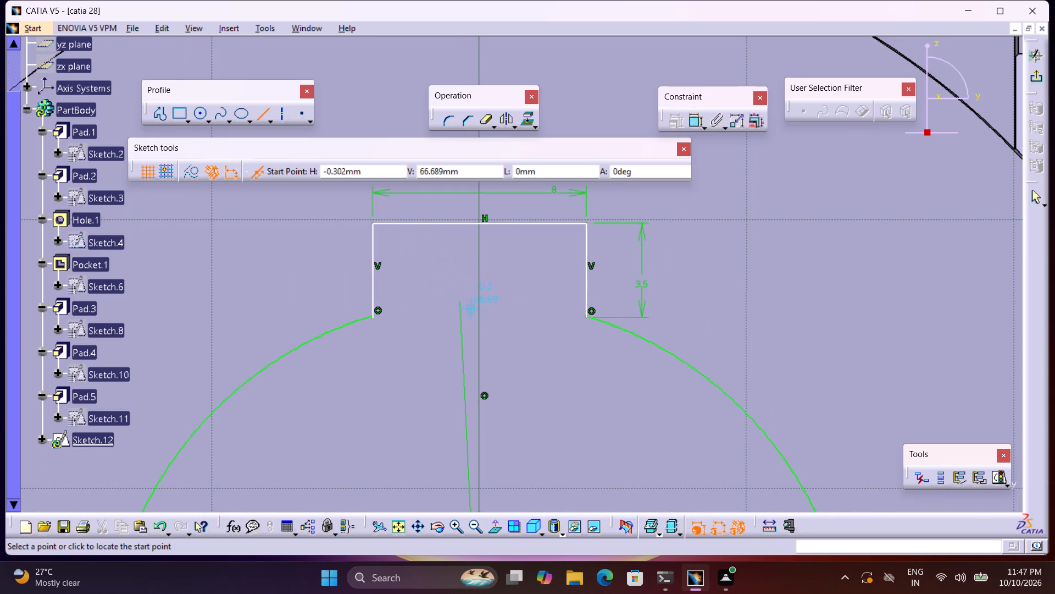
left_click(481, 328)
left_click(477, 362)
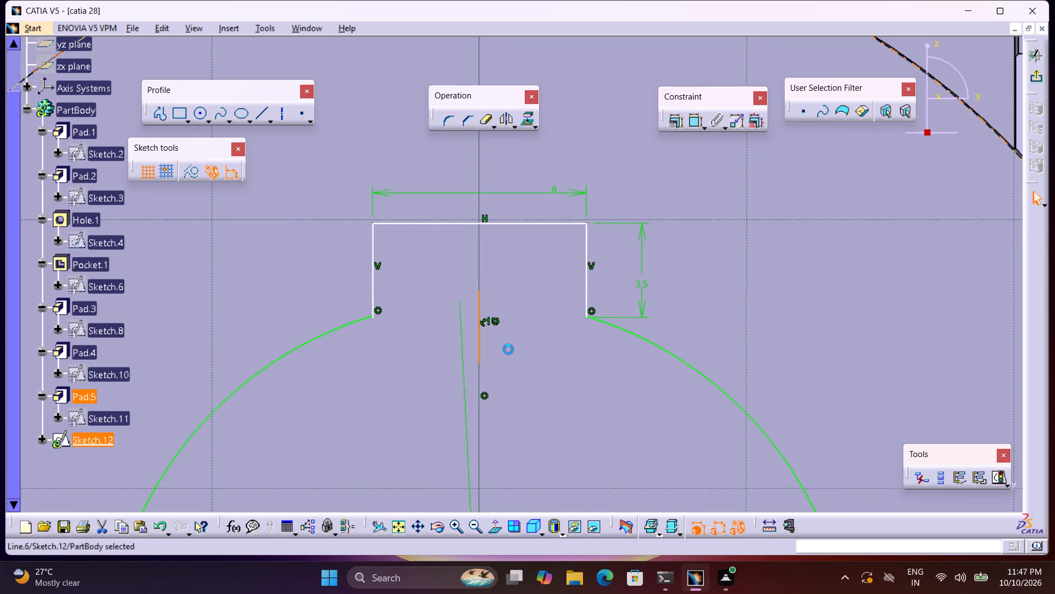
double_click(682, 163)
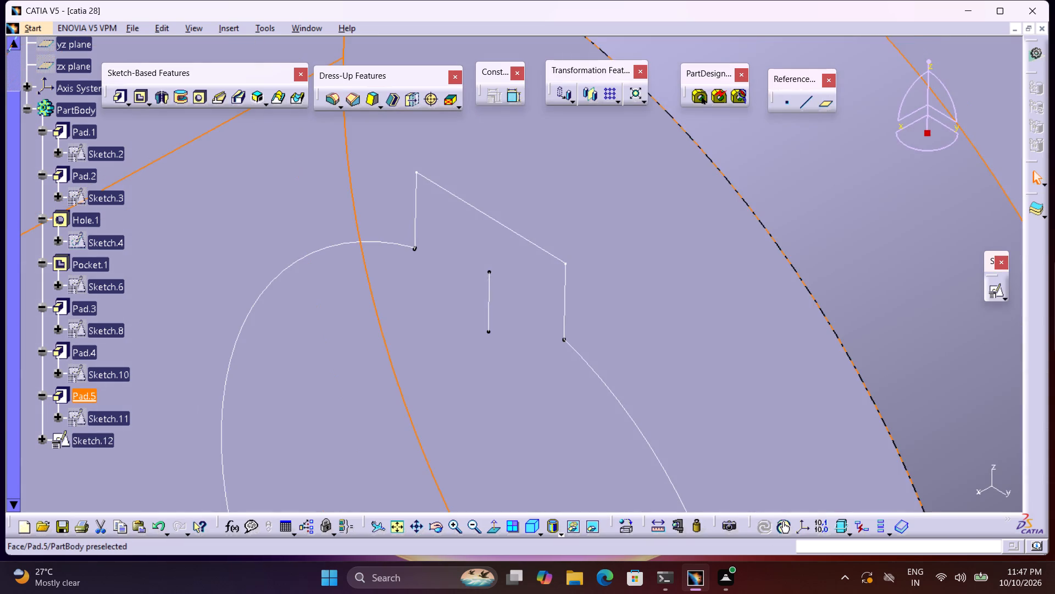
Dimension the distance from the short centre line to the keyway's right side and set it to 4 mm.
double_click(104, 446)
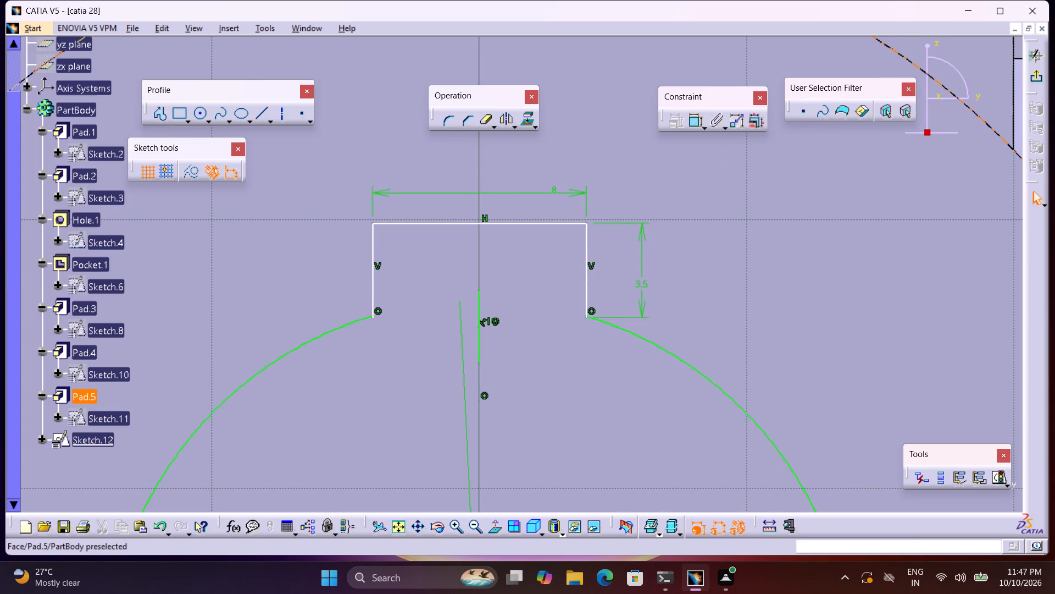
left_click(692, 129)
left_click(586, 283)
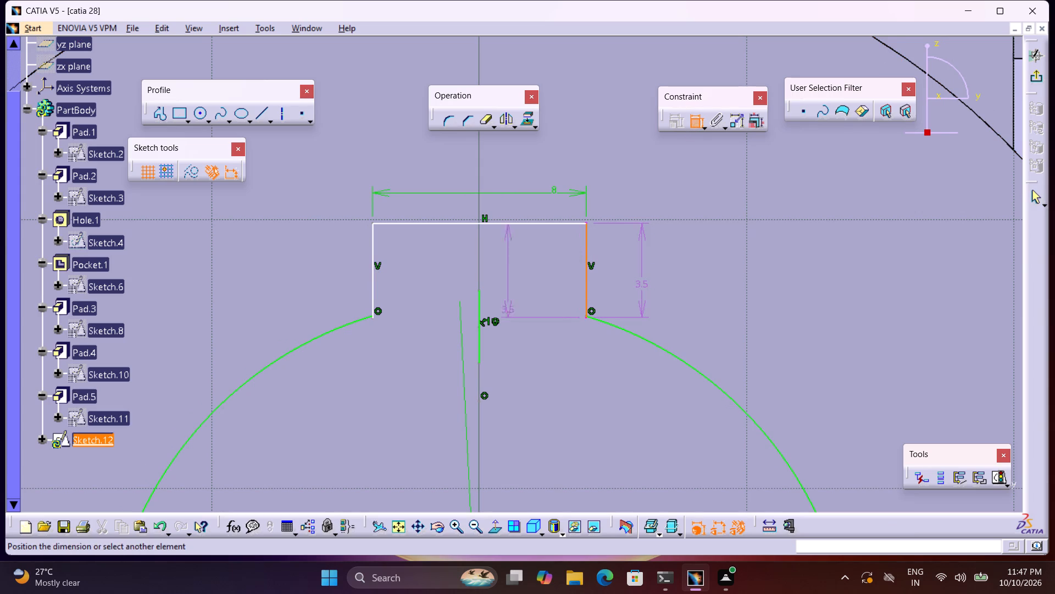
left_click(477, 315)
left_click(540, 375)
double_click(546, 372)
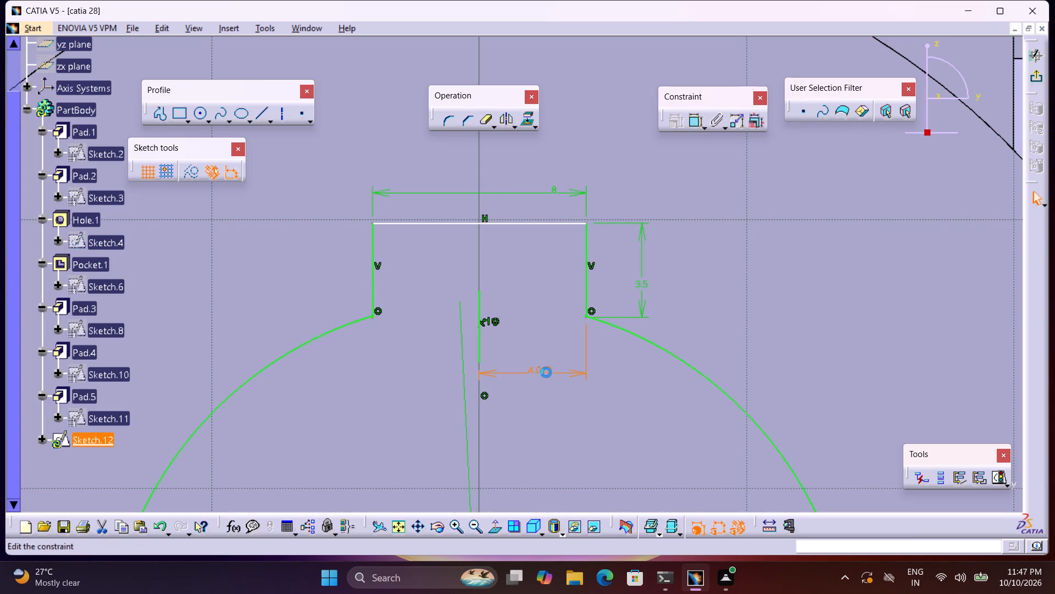
key("4")
key("Return")
Convert the short vertical centre line into a construction element.
left_click(475, 343)
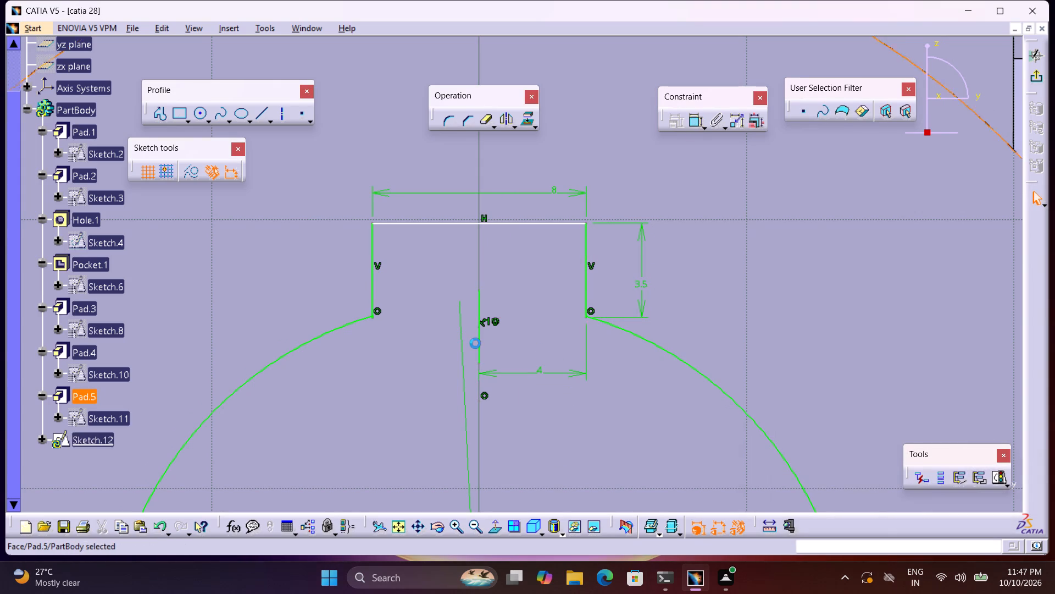
left_click(479, 344)
left_click(191, 174)
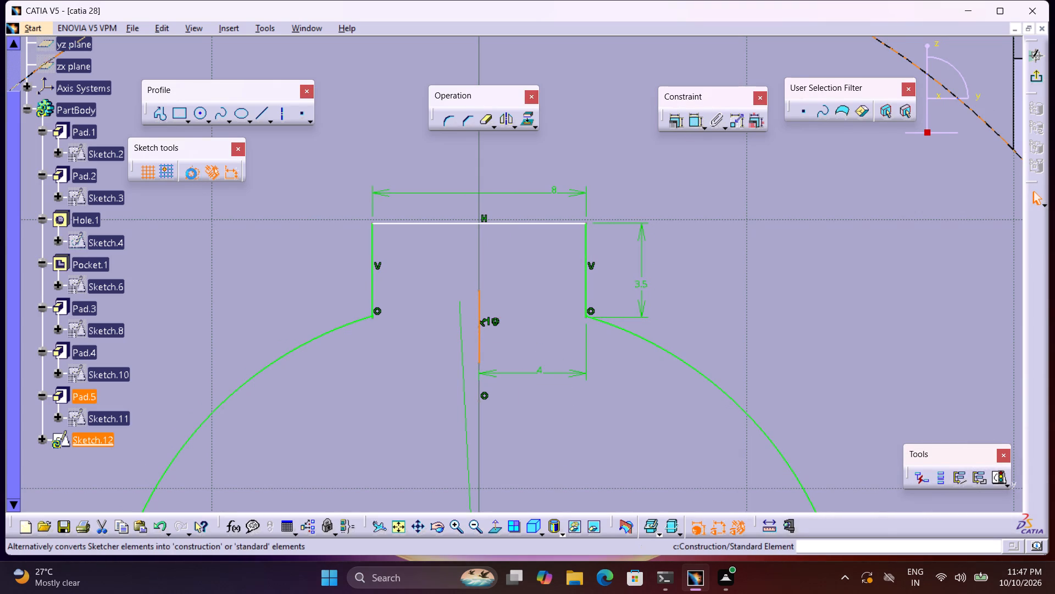
left_click(215, 263)
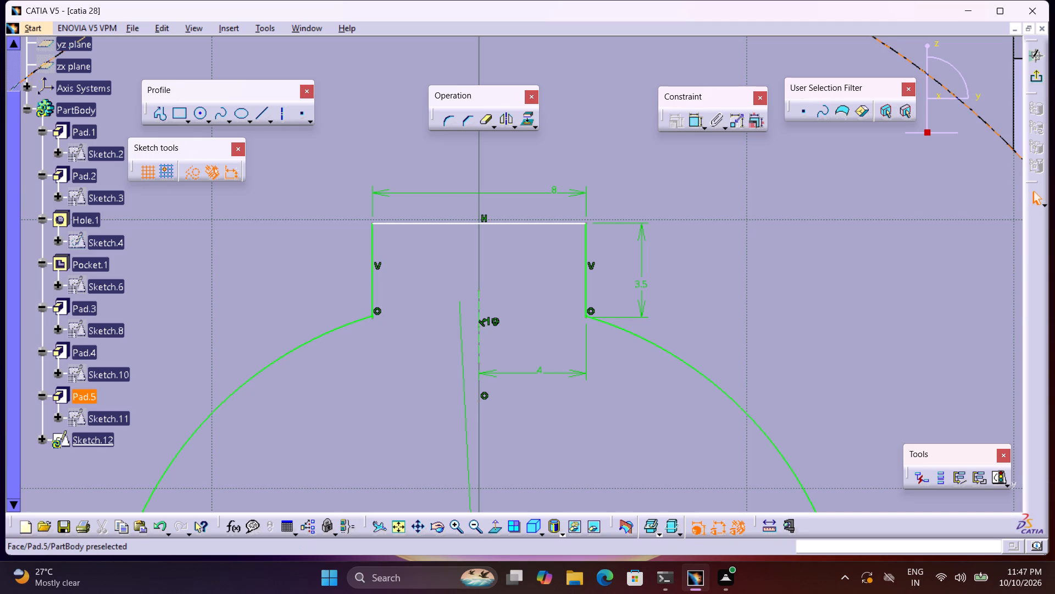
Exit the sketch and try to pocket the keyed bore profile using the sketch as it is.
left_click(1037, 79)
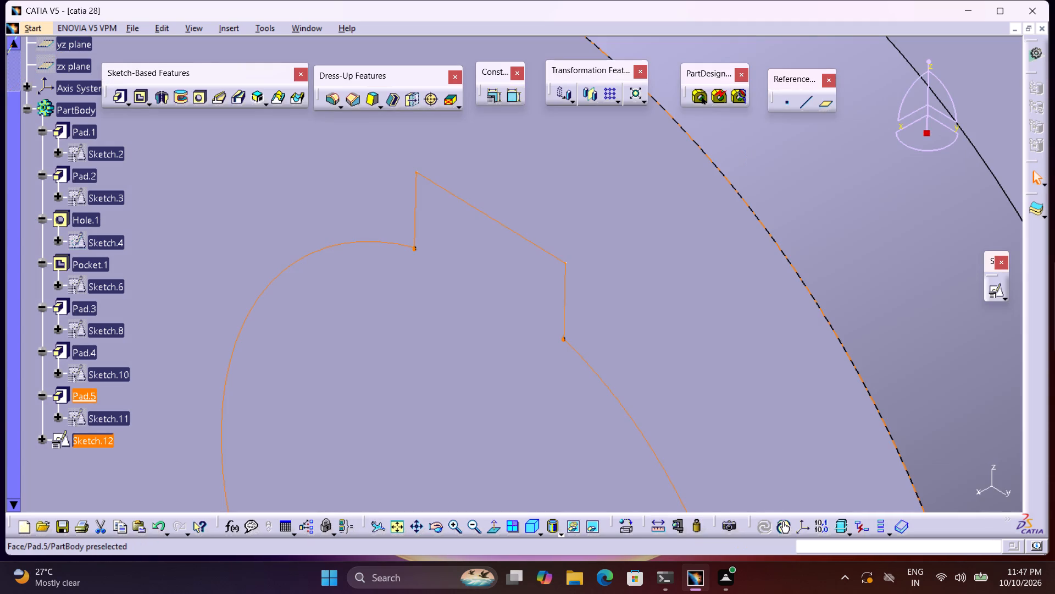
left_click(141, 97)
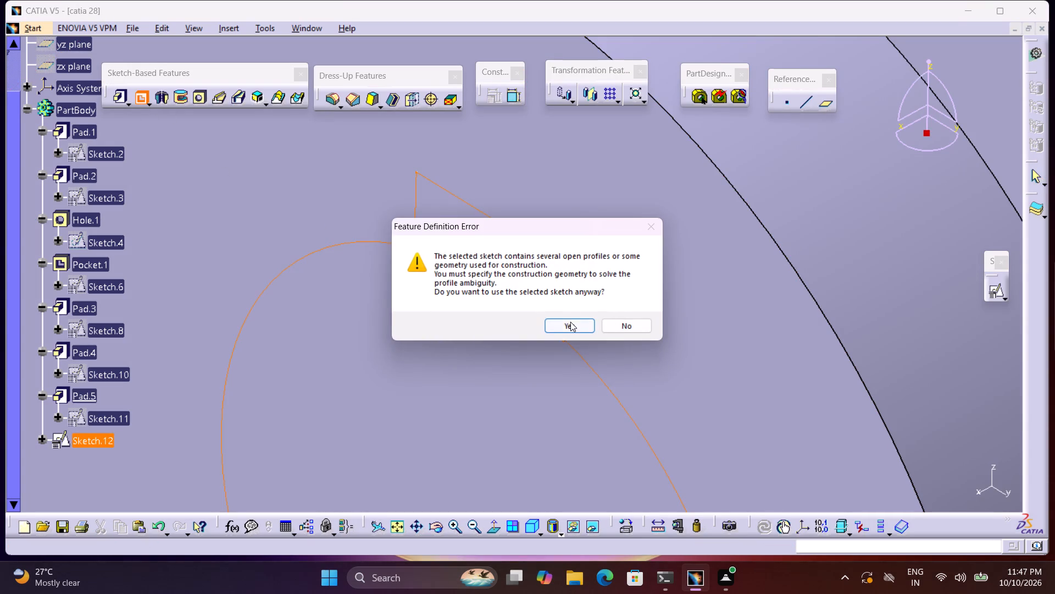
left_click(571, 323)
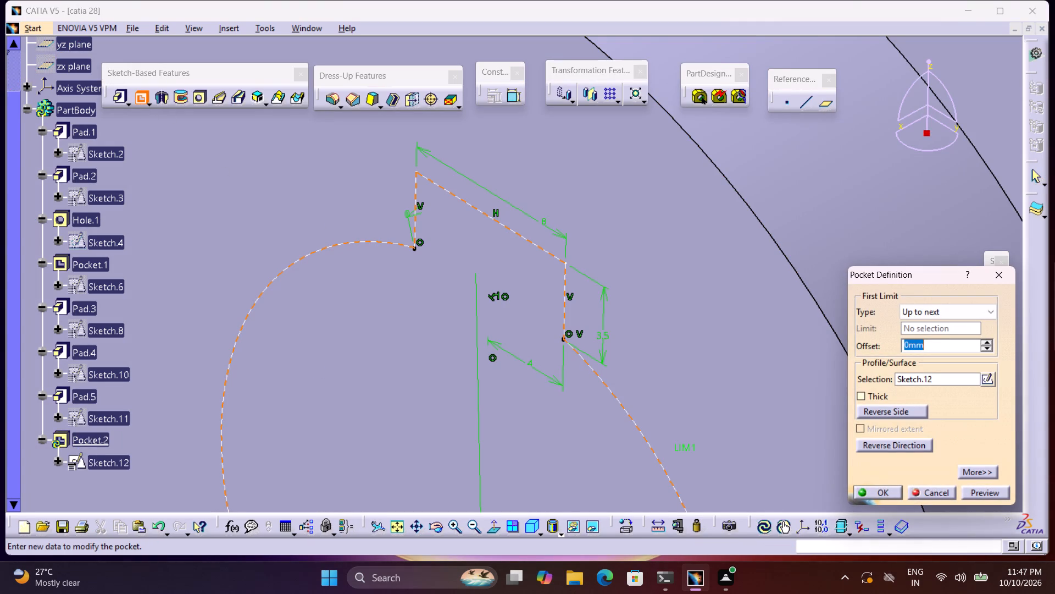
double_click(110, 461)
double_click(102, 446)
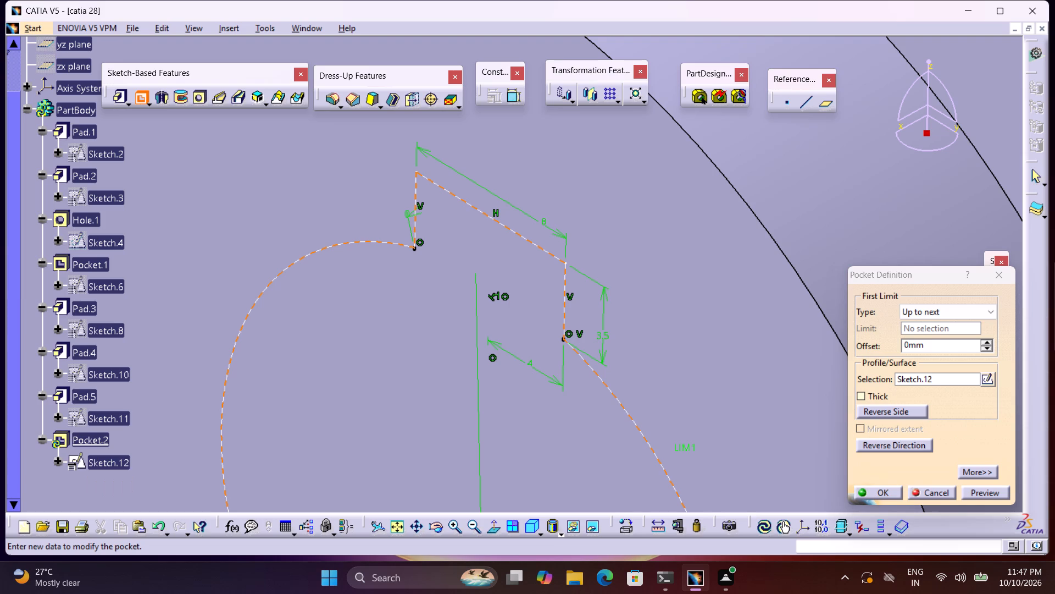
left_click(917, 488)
Reopen the bore sketch and make the lower endpoint of the keyway's left side coincident with the arc's end.
double_click(95, 442)
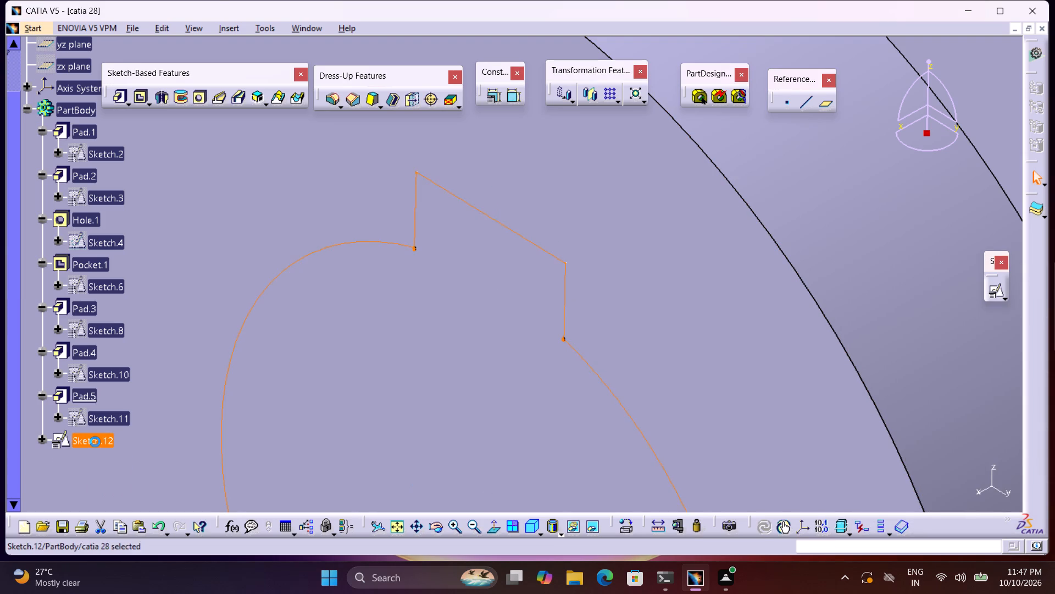
middle_click_drag(485, 327, 480, 271)
right_click(485, 327)
middle_click_drag(475, 350, 489, 318)
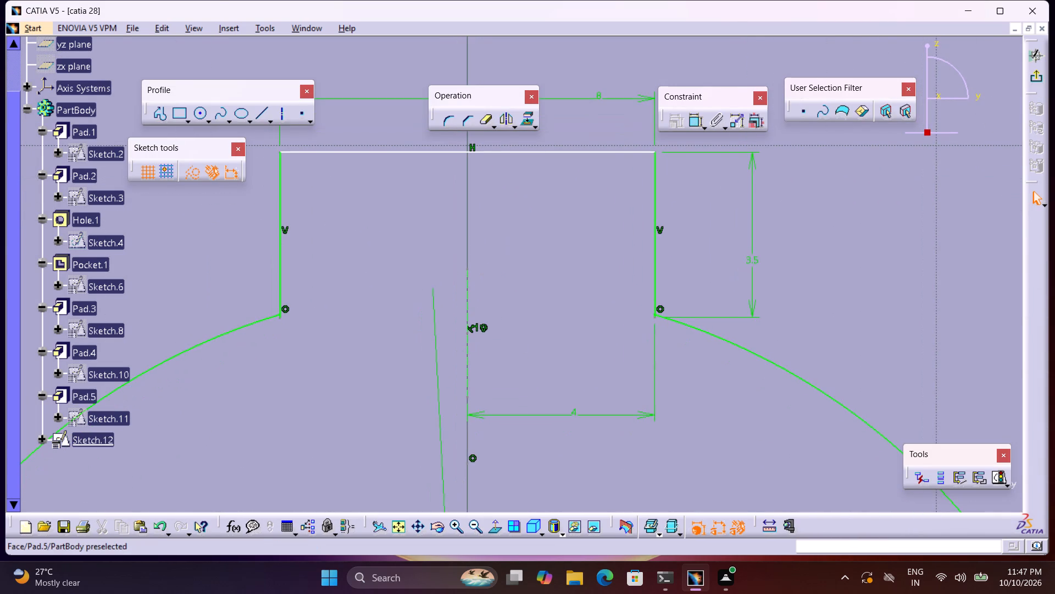
middle_click_drag(241, 395, 376, 254)
right_click(364, 396)
middle_click_drag(388, 282, 736, 228)
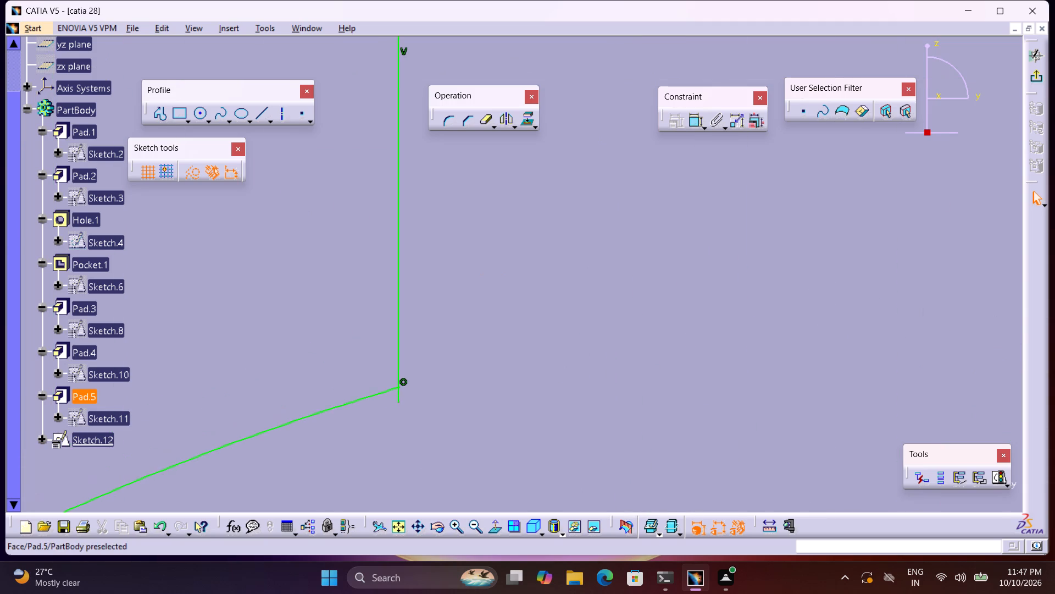
left_click(697, 127)
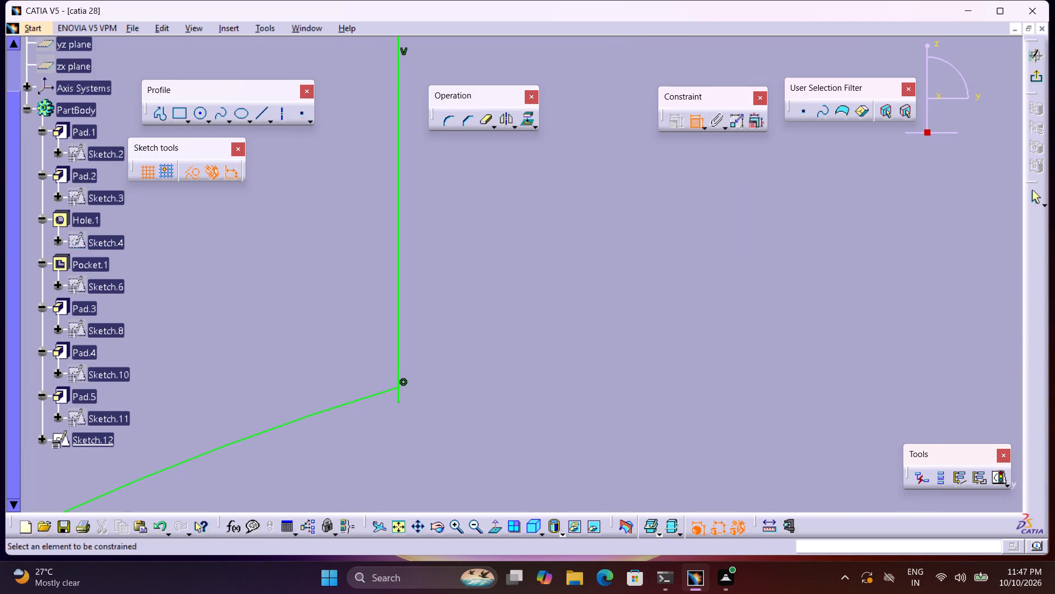
left_click(400, 402)
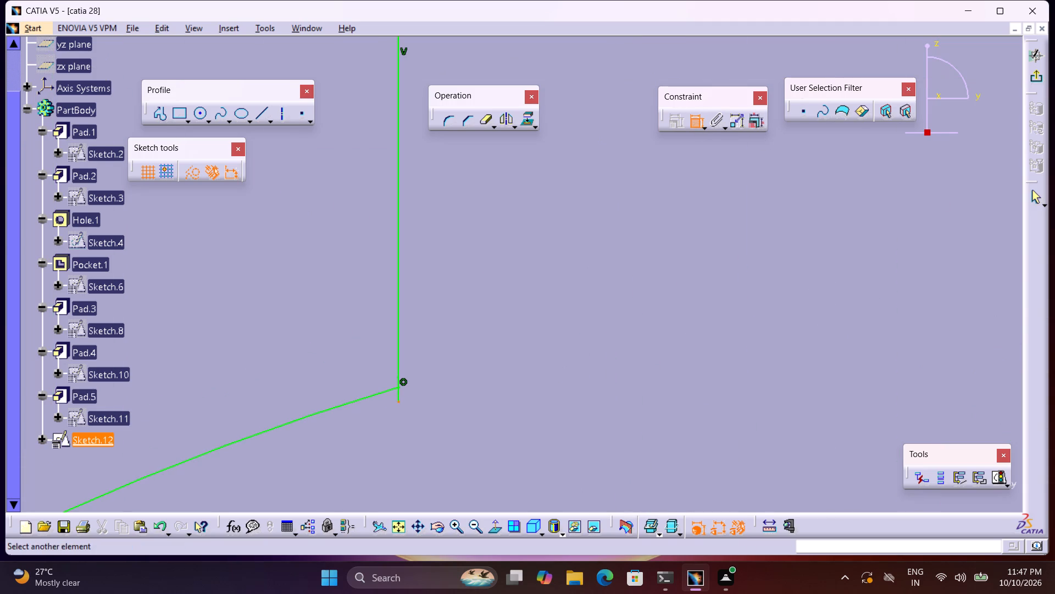
left_click(399, 386)
right_click(400, 386)
left_click(463, 337)
Make the lower endpoint of the keyway's right side coincident with the arc's end.
middle_click_drag(879, 276, 876, 276)
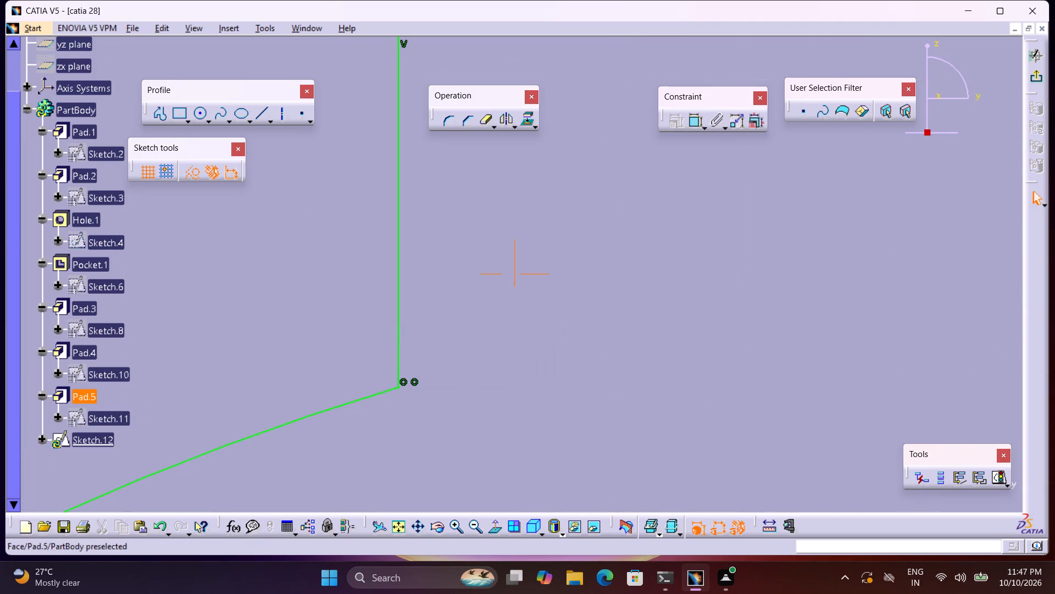
middle_click_drag(876, 276, 435, 265)
middle_click_drag(779, 258, 225, 457)
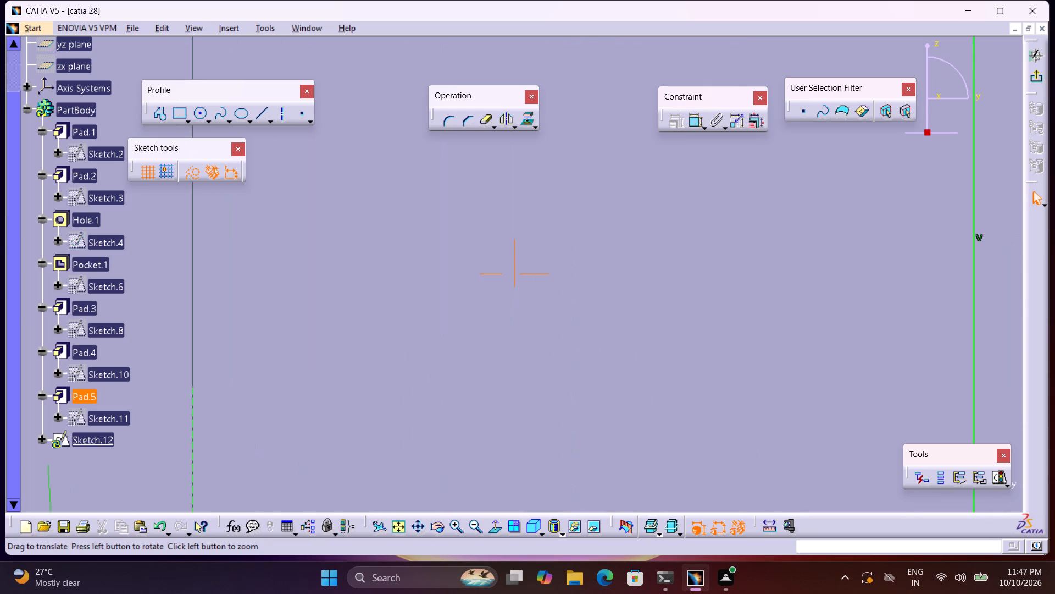
middle_click_drag(627, 338, 208, 169)
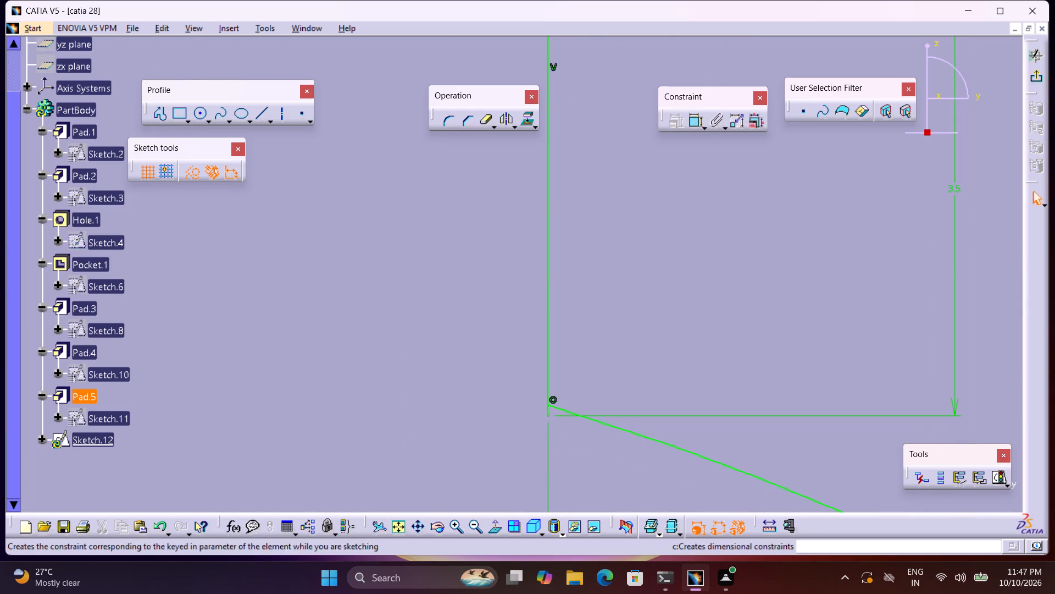
left_click(700, 119)
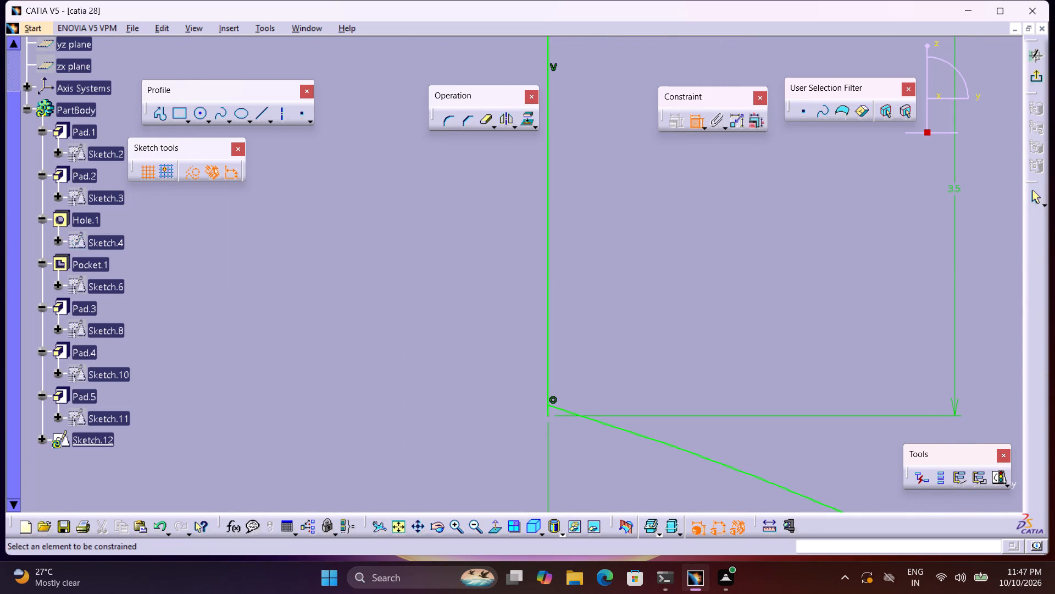
left_click(548, 414)
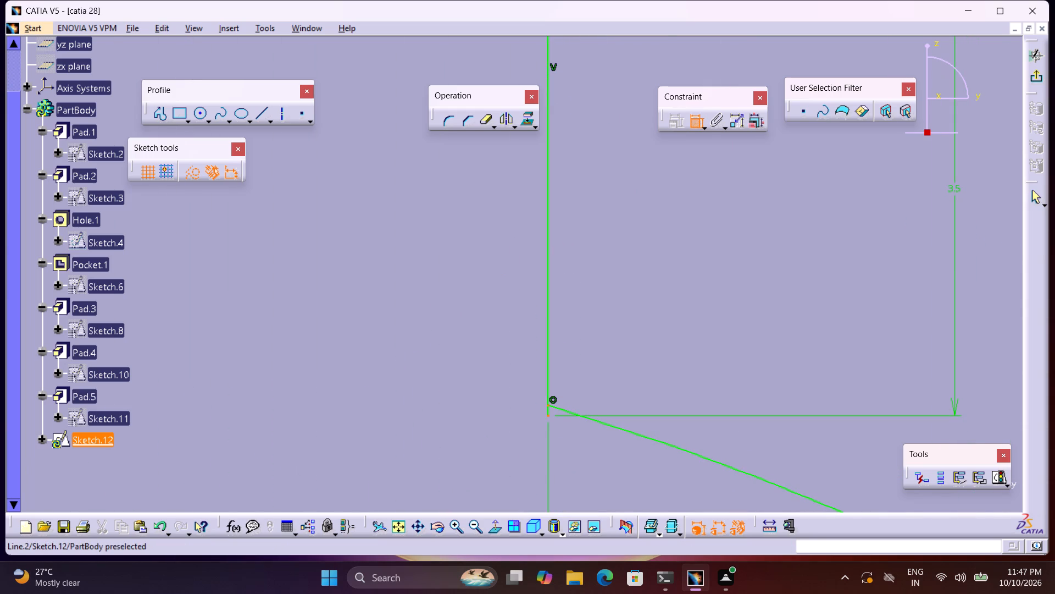
left_click(548, 403)
right_click(548, 403)
left_click(585, 354)
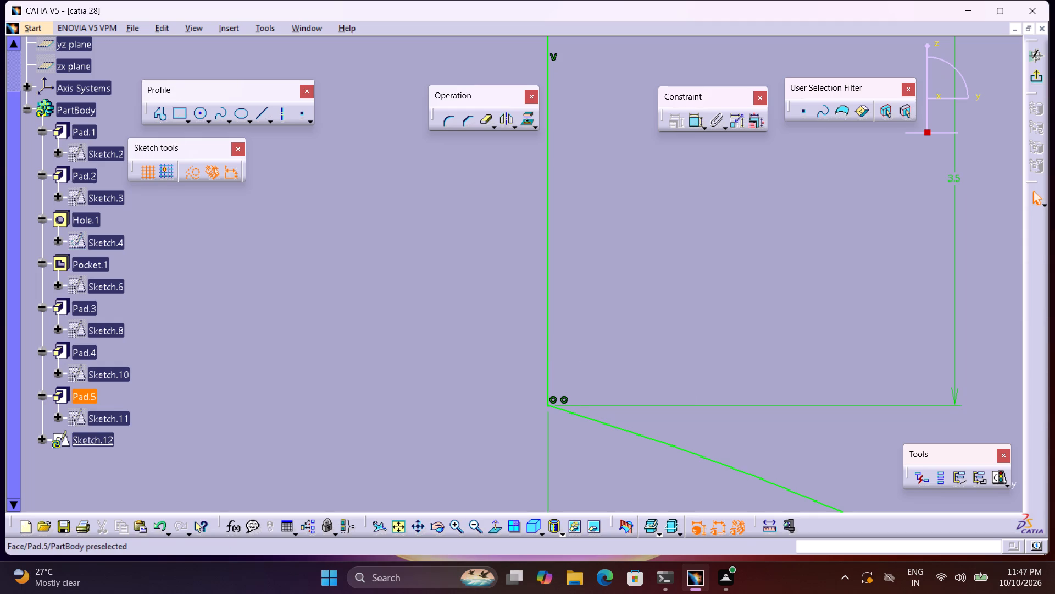
Exit the bore sketch and pocket its keyed profile into the cylindrical boss with a Dimension limit of 20 mm depth.
left_click(1030, 74)
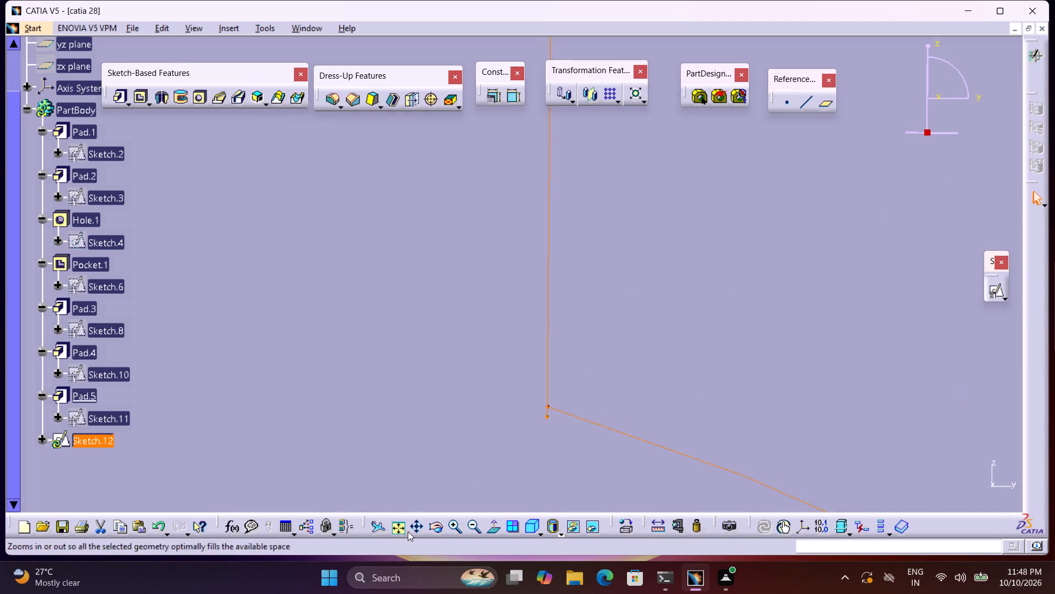
left_click(400, 527)
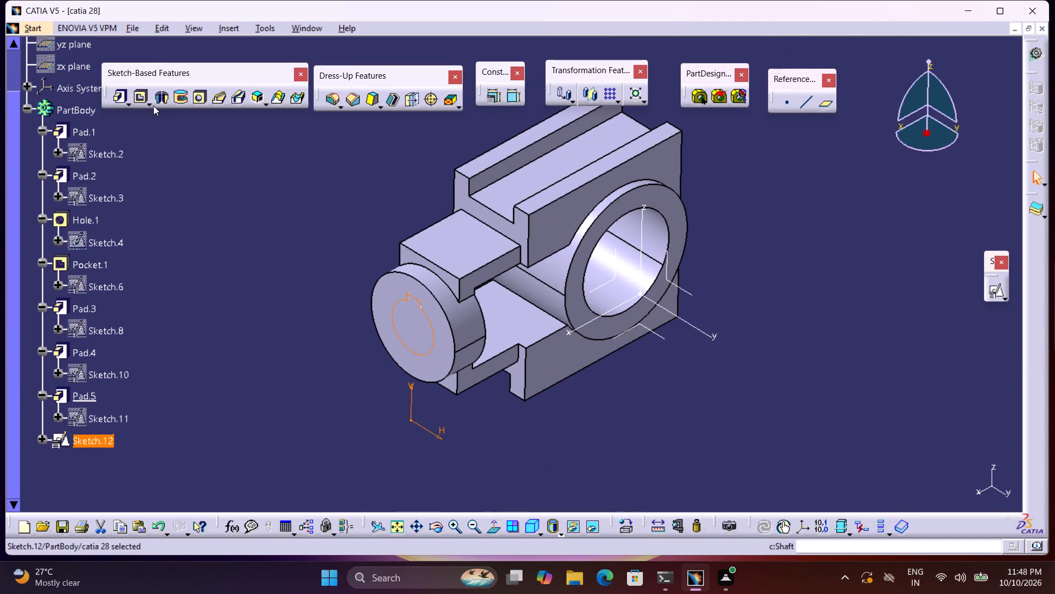
left_click(144, 98)
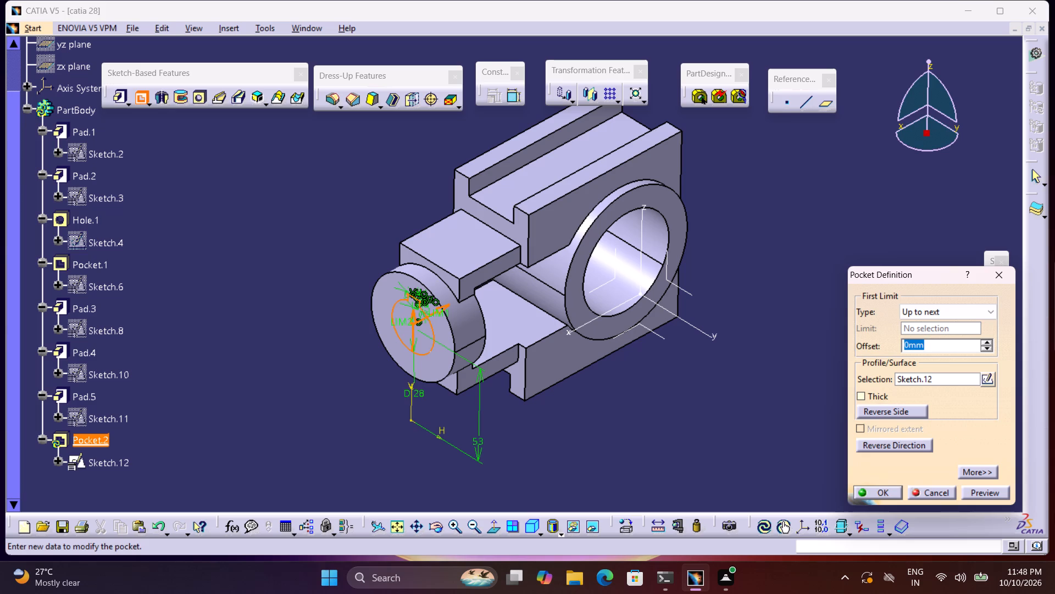
left_click(953, 317)
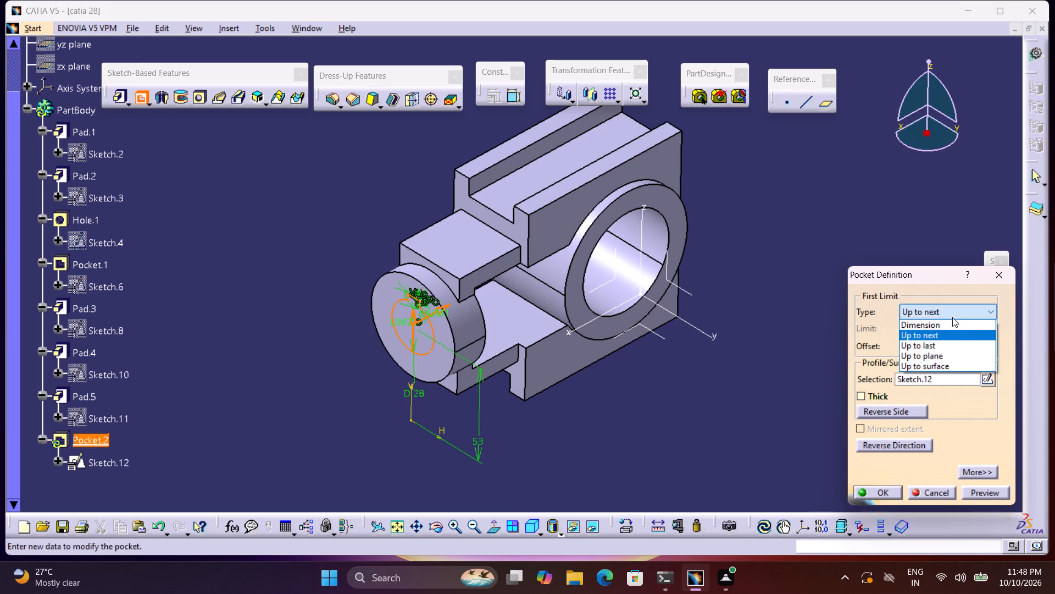
left_click(953, 323)
left_click_drag(953, 327, 893, 332)
key("2")
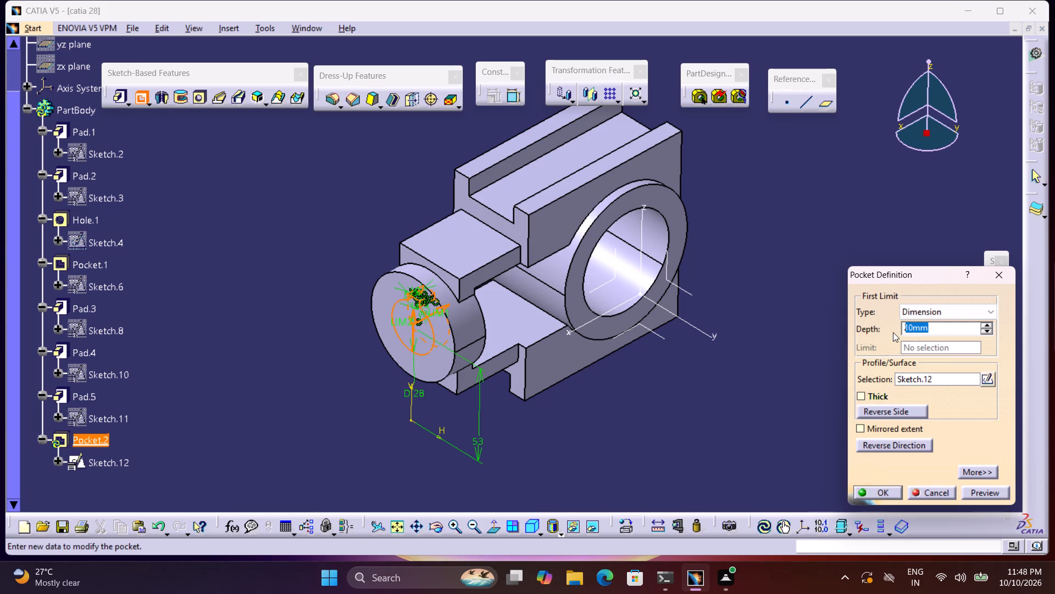
key("0")
left_click(893, 494)
left_click(802, 453)
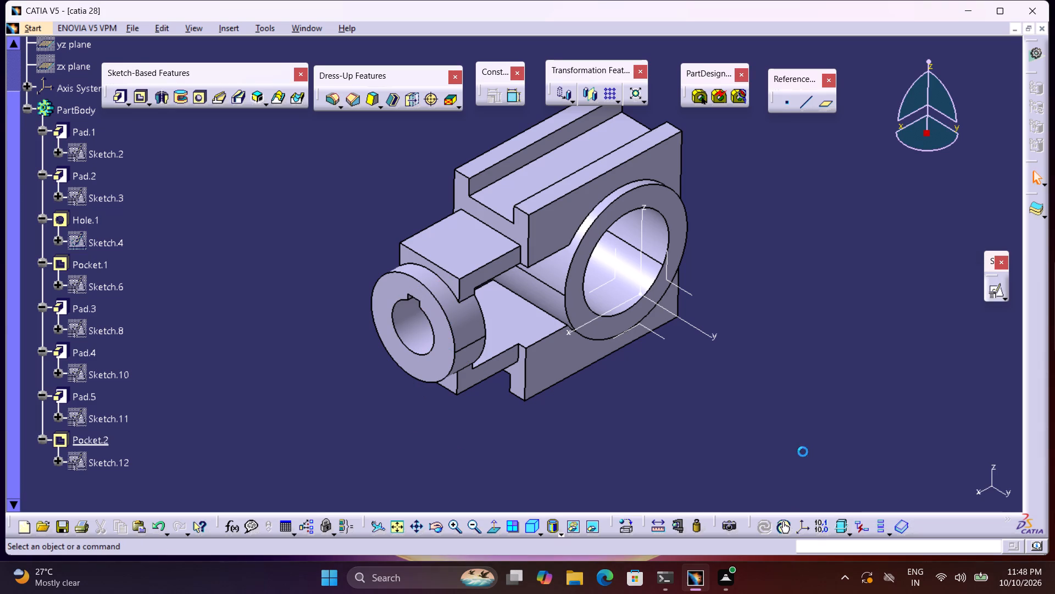
Save the part to the Desktop as catia 28 in CATPart format, copying the file name.
scroll(862, 416, "down", 1)
middle_click_drag(868, 414, 834, 414)
right_click(834, 414)
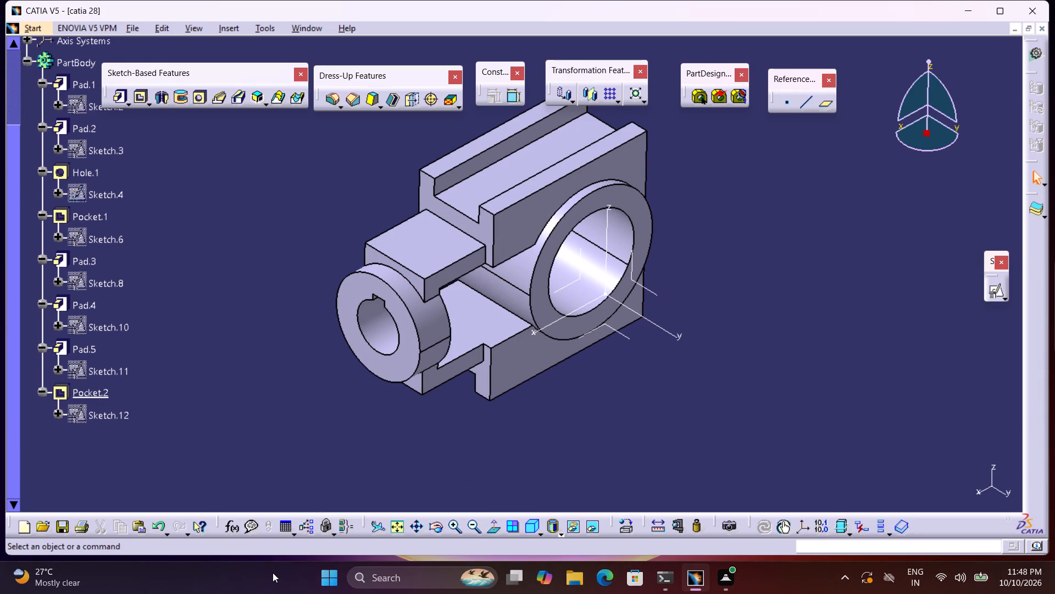
left_click(67, 531)
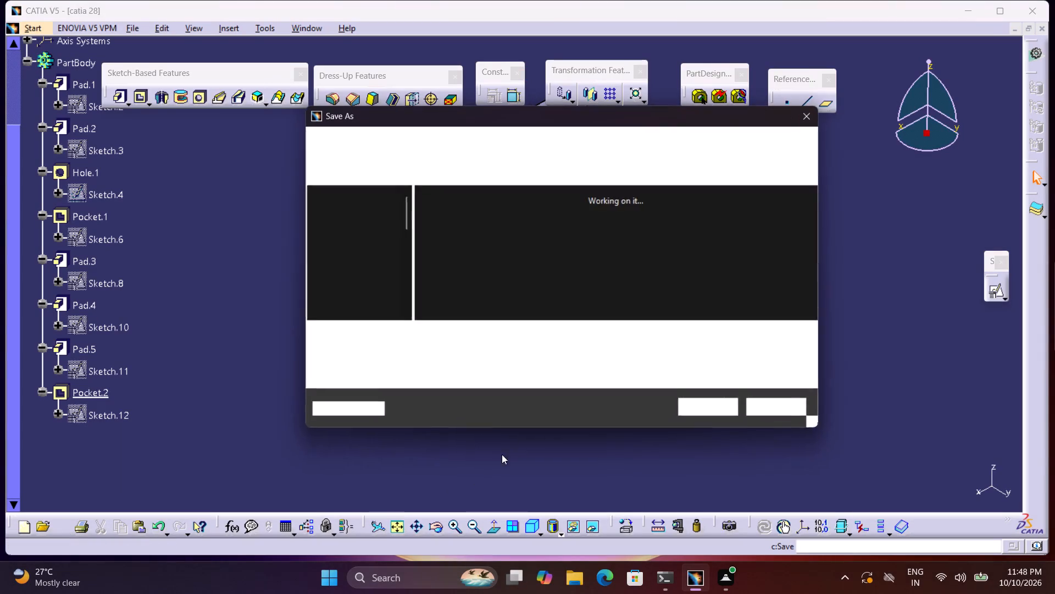
left_click(385, 246)
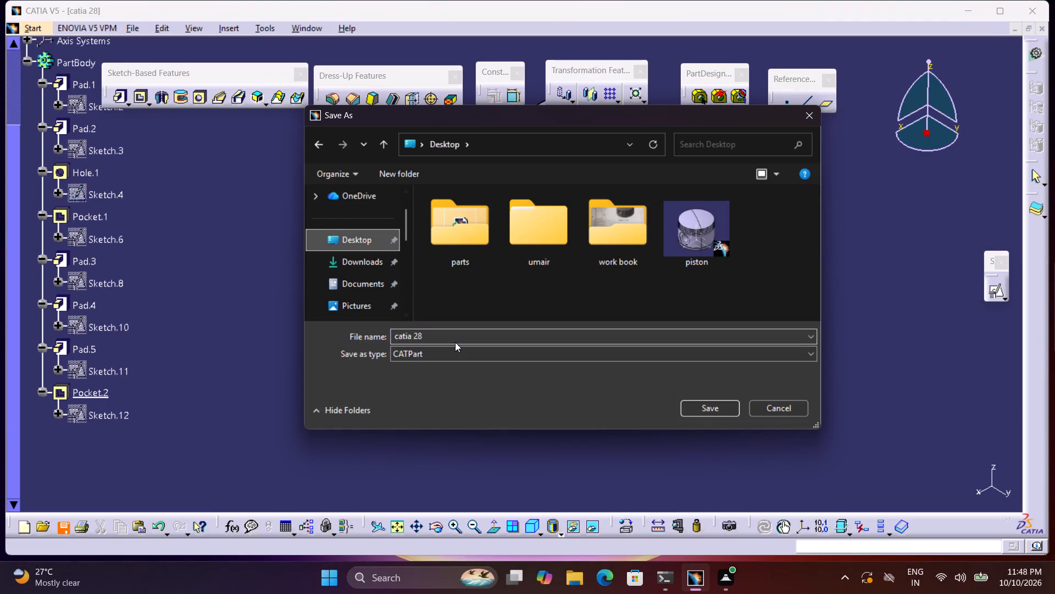
left_click(454, 339)
key("ctrl+c")
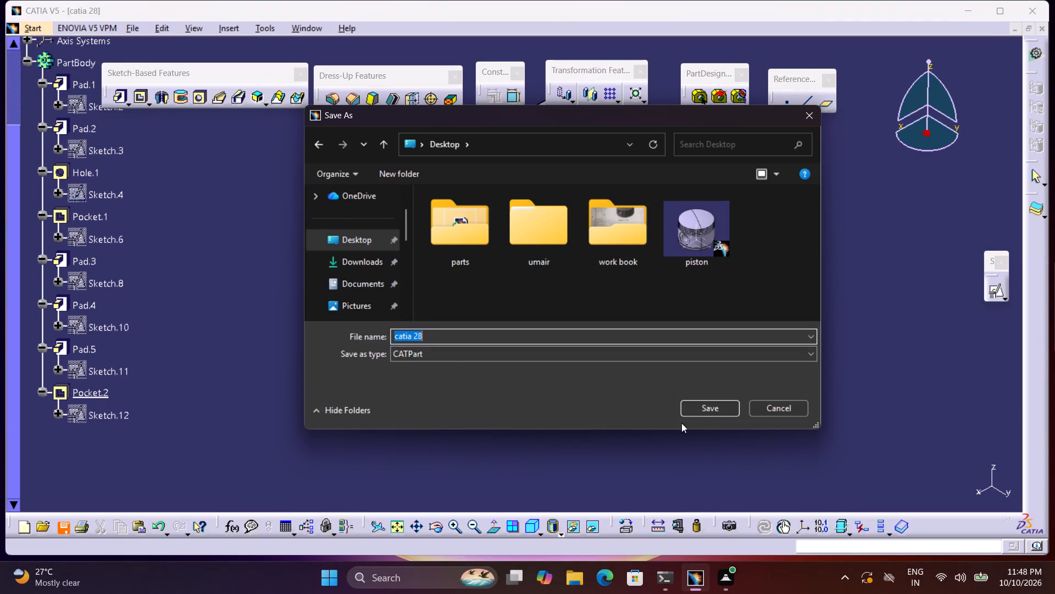
left_click(699, 410)
Print the model view with Microsoft Print to PDF, saving the output to the Desktop as catia 28.
key("ctrl+p")
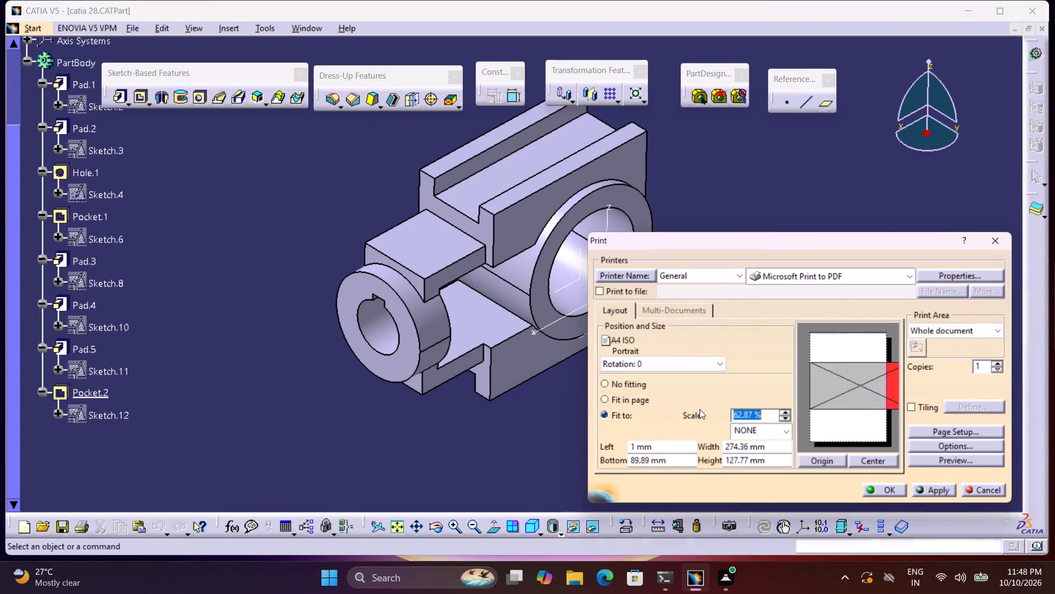
left_click(898, 492)
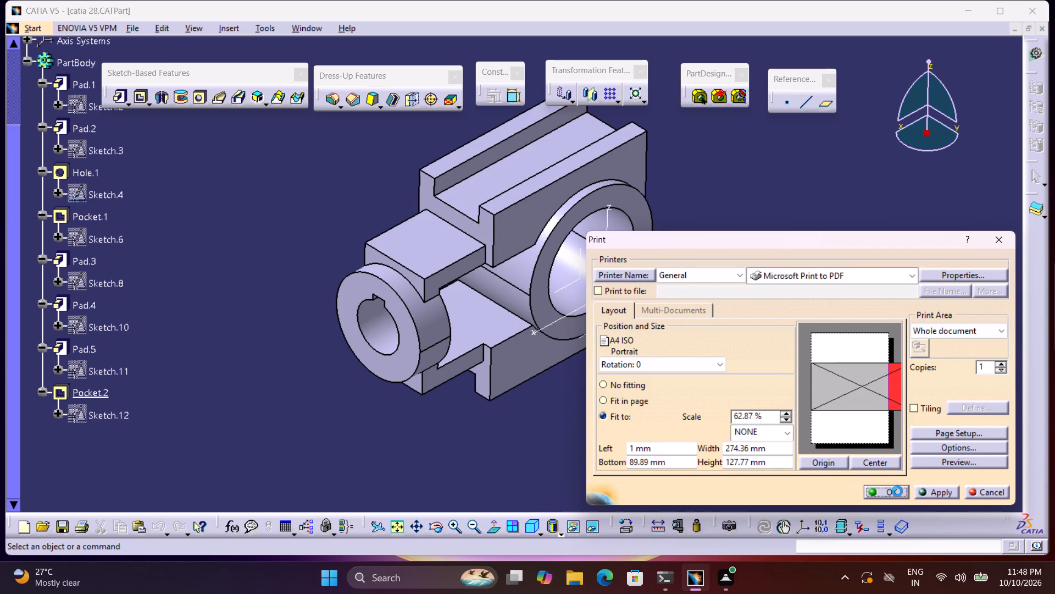
left_click(608, 335)
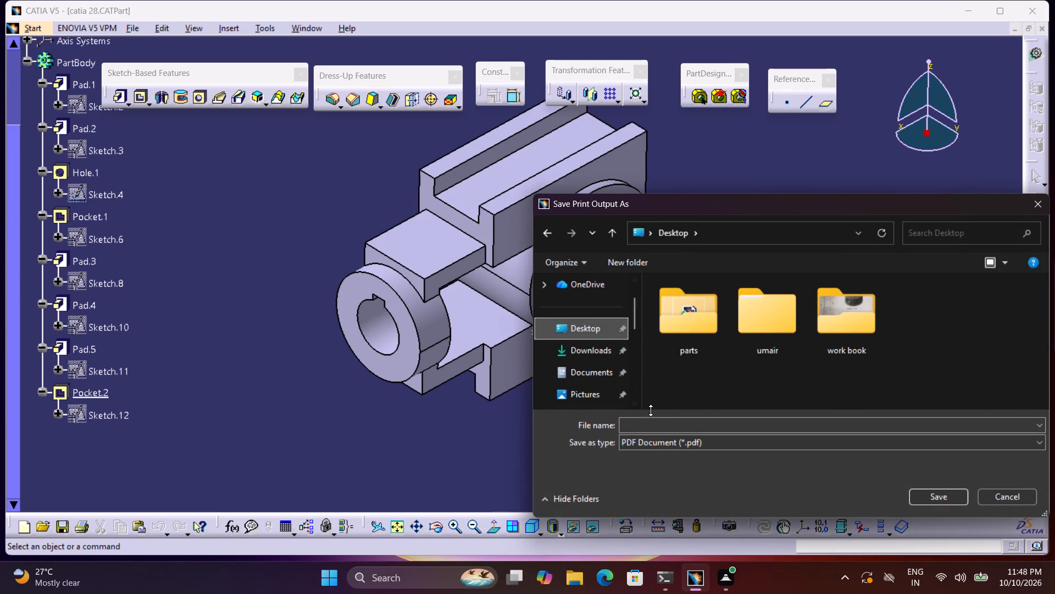
left_click(654, 420)
key("ctrl+v")
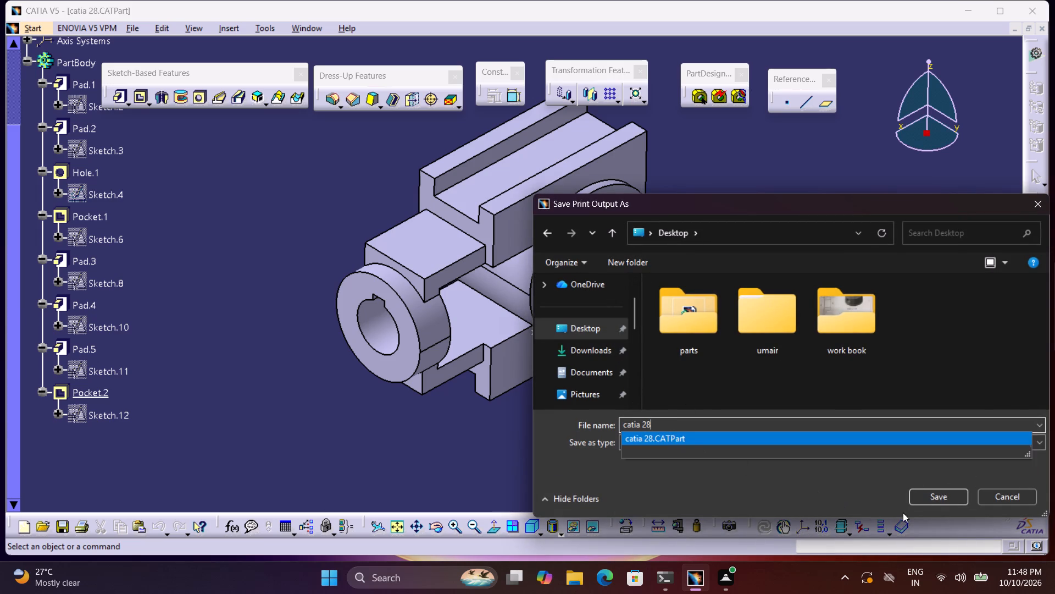
left_click(931, 499)
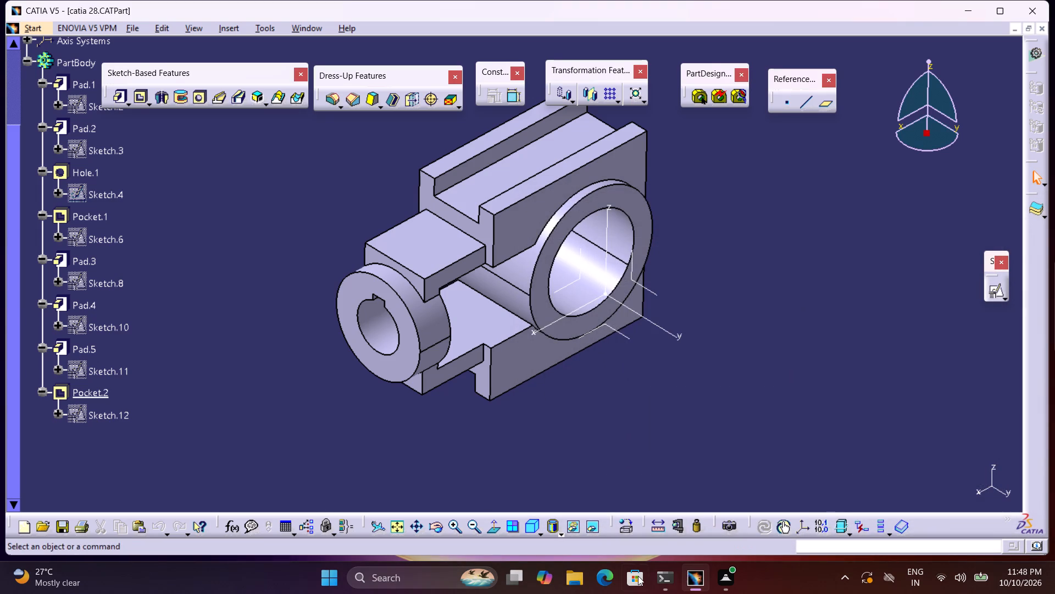